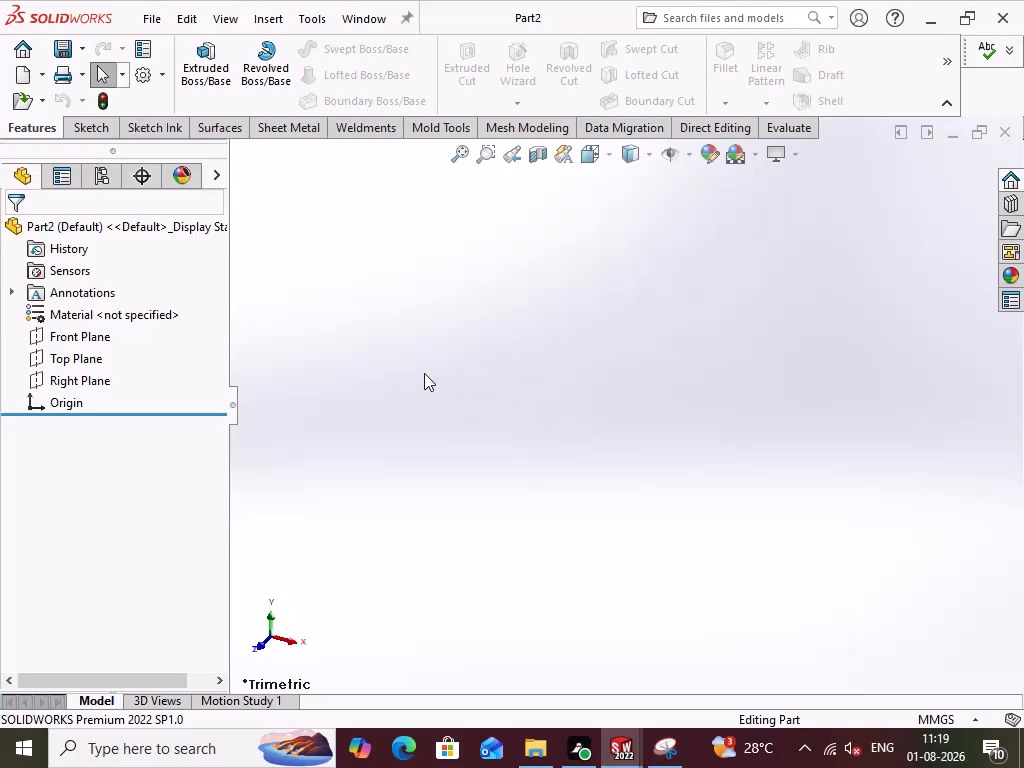
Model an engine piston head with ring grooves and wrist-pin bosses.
Start a new sketch on the Front Plane.
click(87, 336)
click(107, 310)
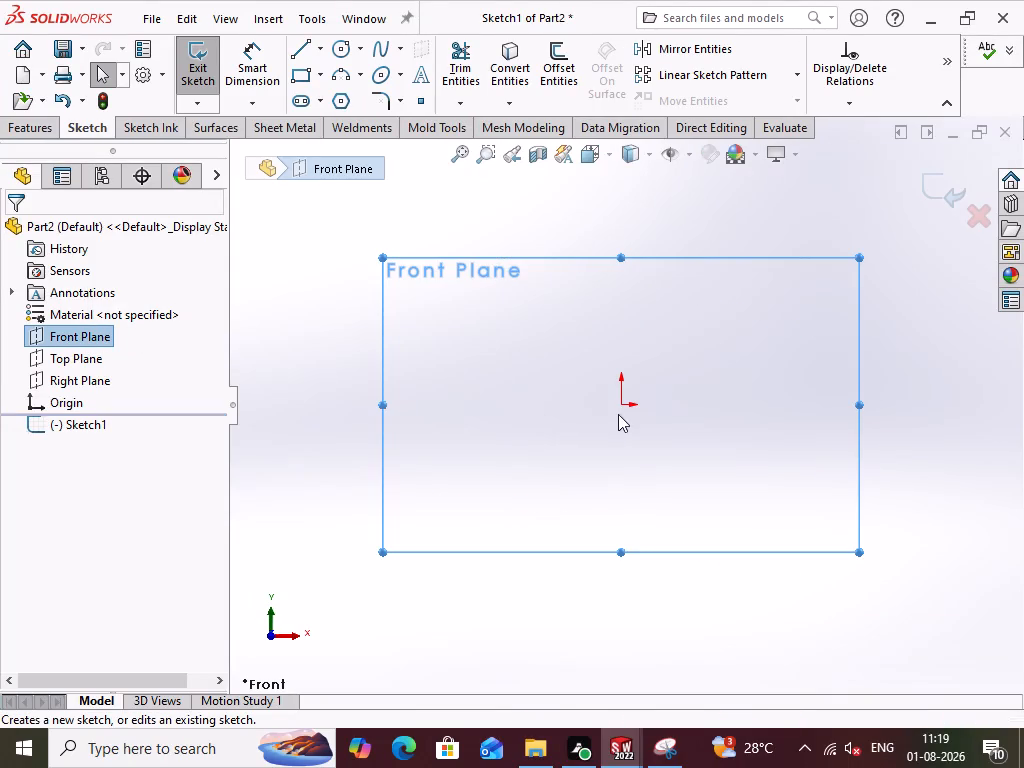
click(950, 364)
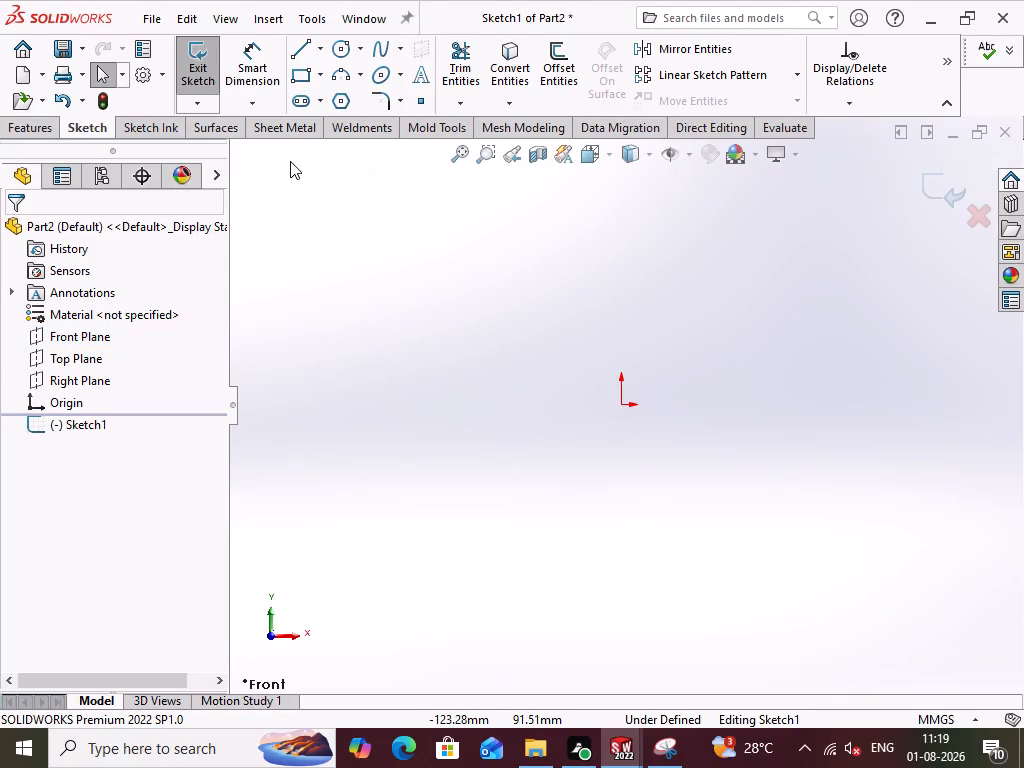
Draw a vertical centerline about 84 mm long upward from the origin.
click(324, 50)
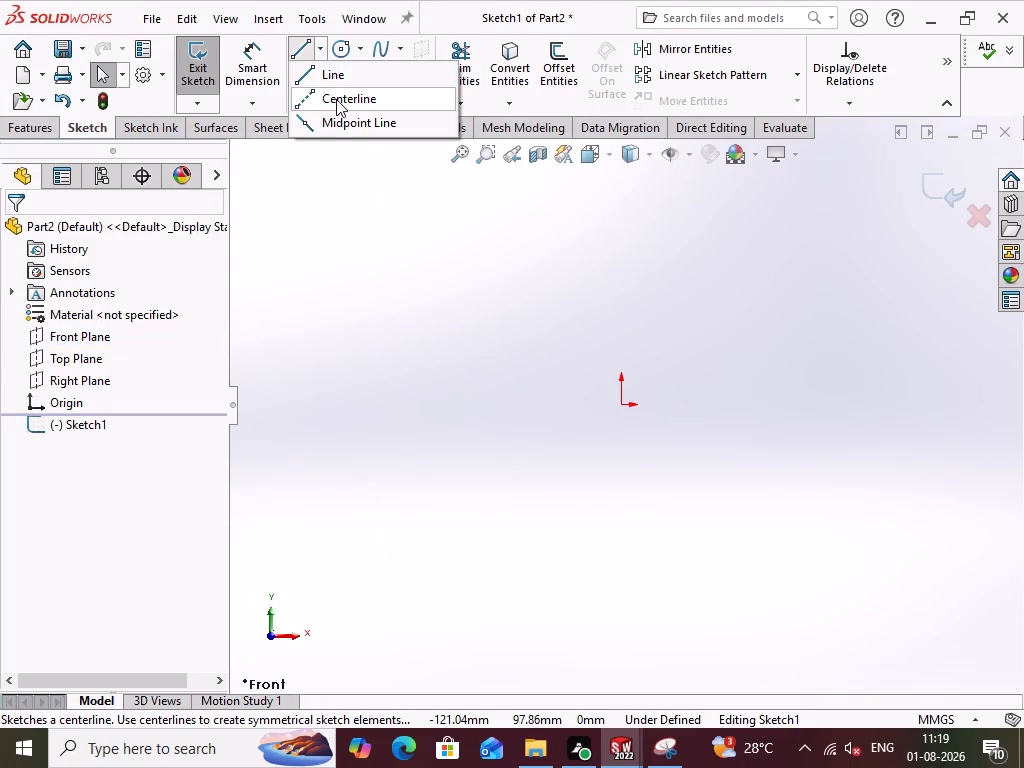
click(336, 99)
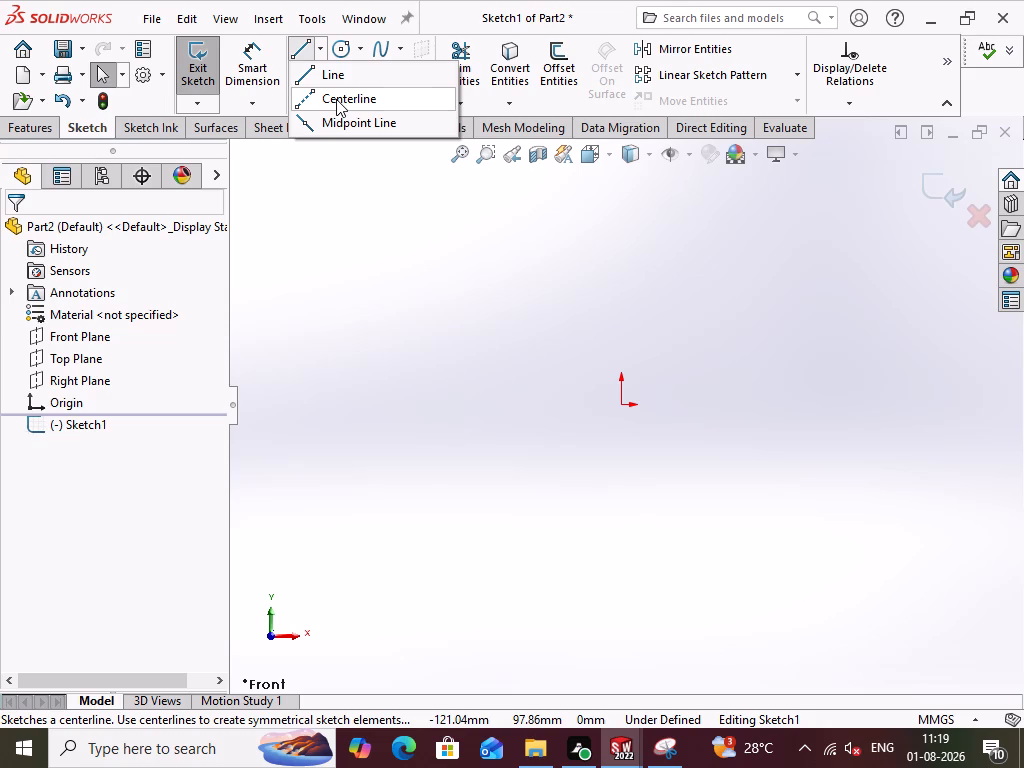
click(616, 404)
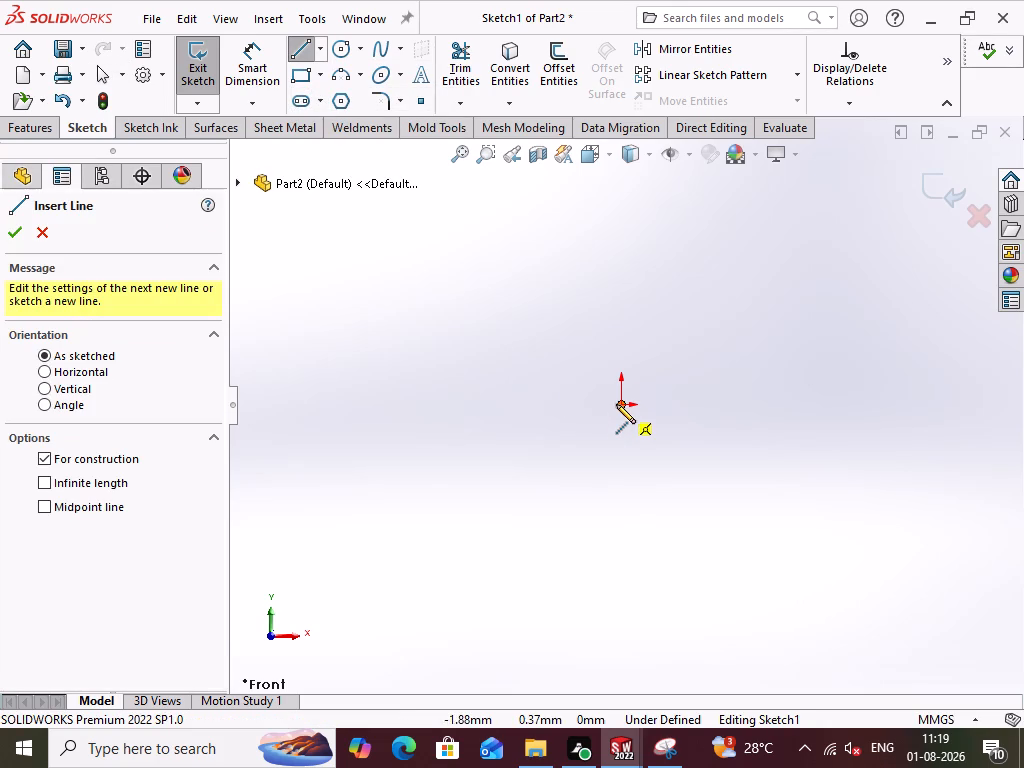
click(621, 181)
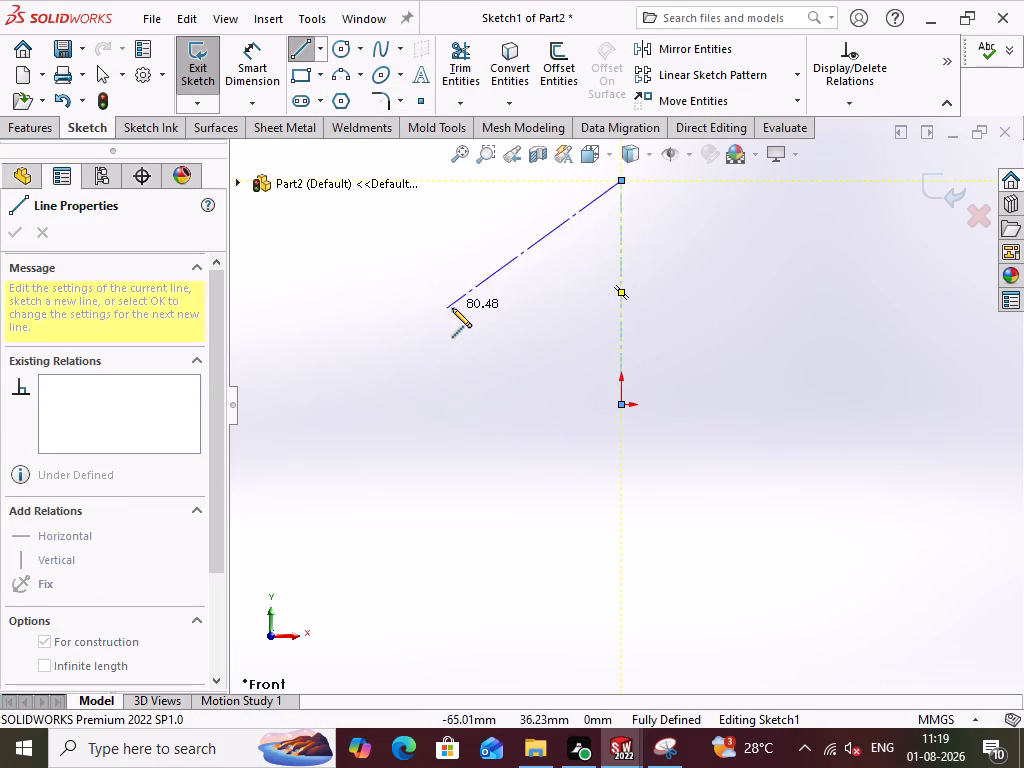
right_click(404, 284)
click(458, 293)
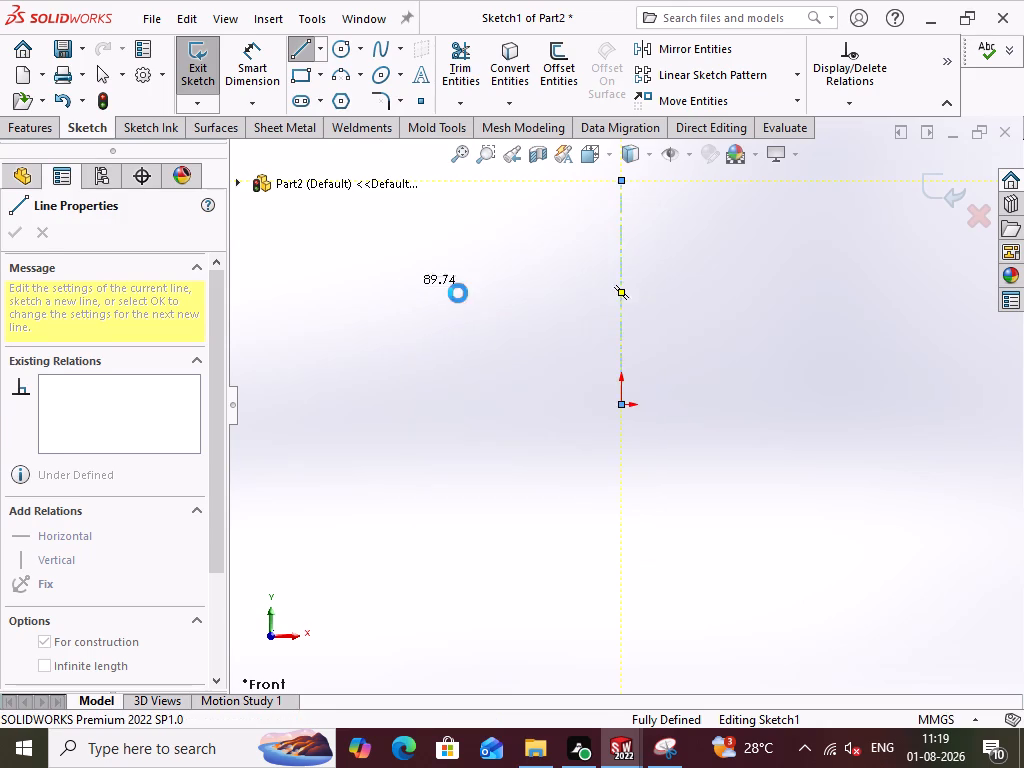
Sketch a horizontal base line about 48 mm long from the origin, followed by a vertical side line about 37 mm high.
scroll(753, 302, up, 1)
scroll(753, 302, down, 2)
scroll(754, 307, up, 1)
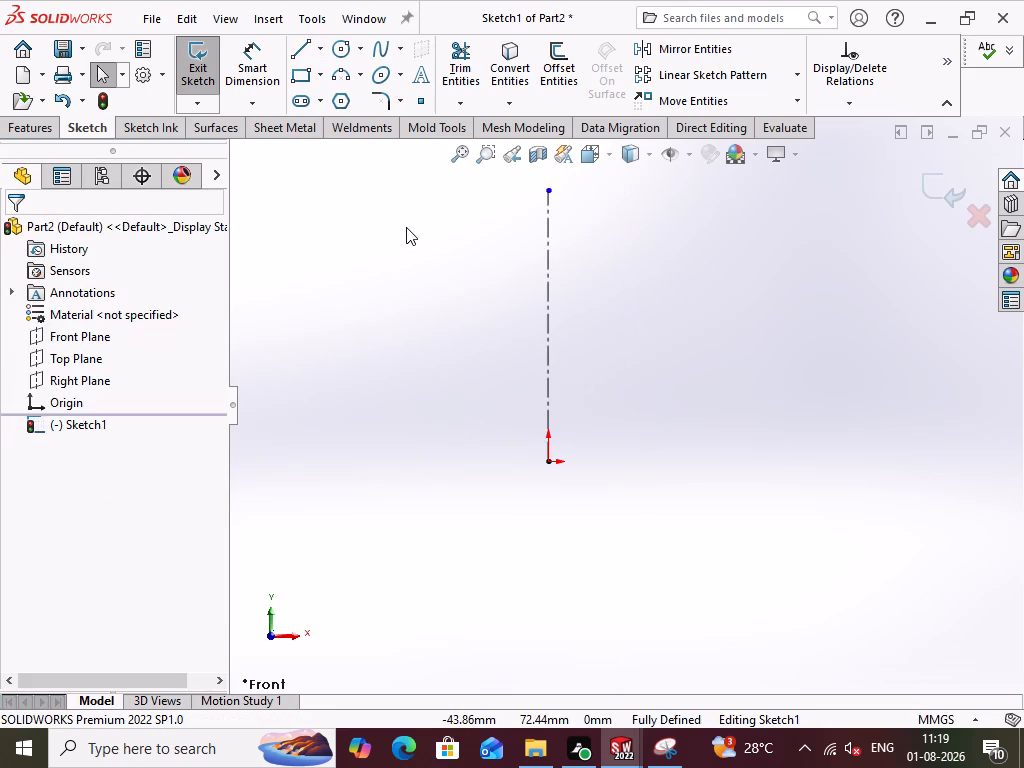
click(300, 45)
click(545, 463)
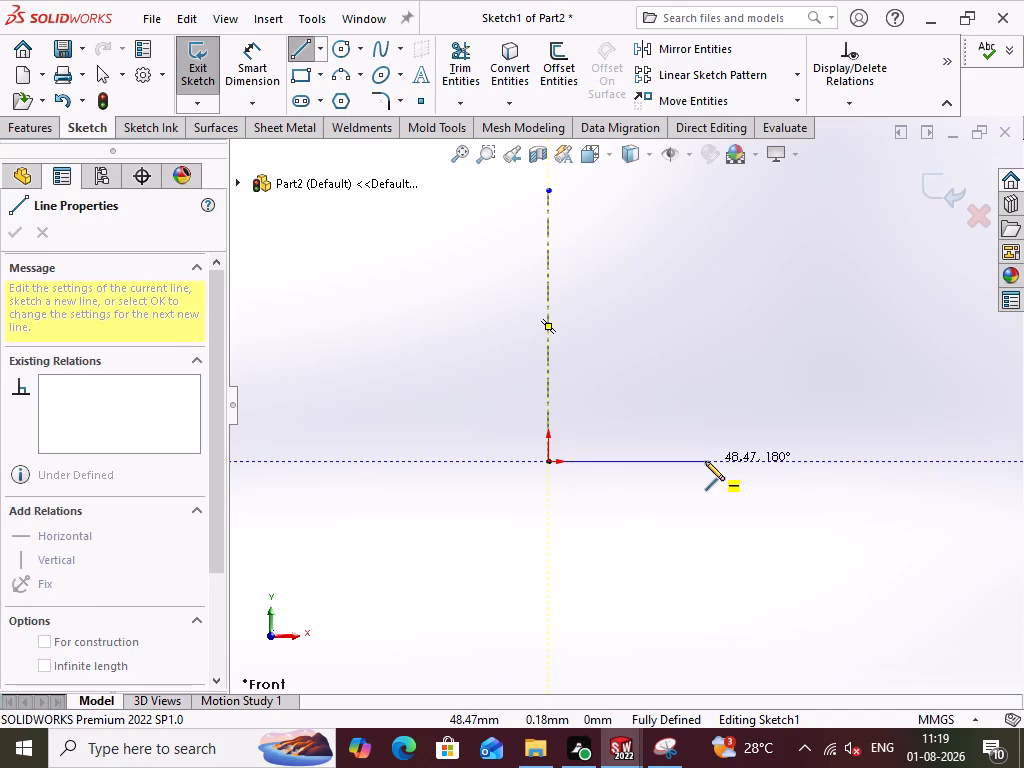
click(705, 461)
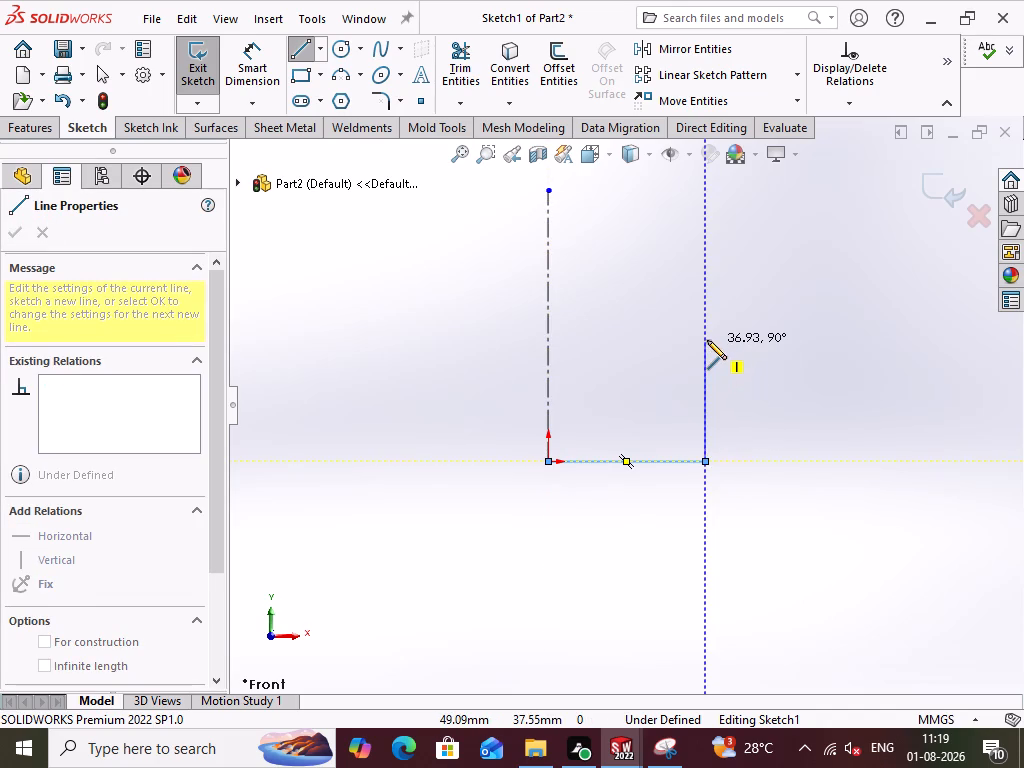
click(707, 340)
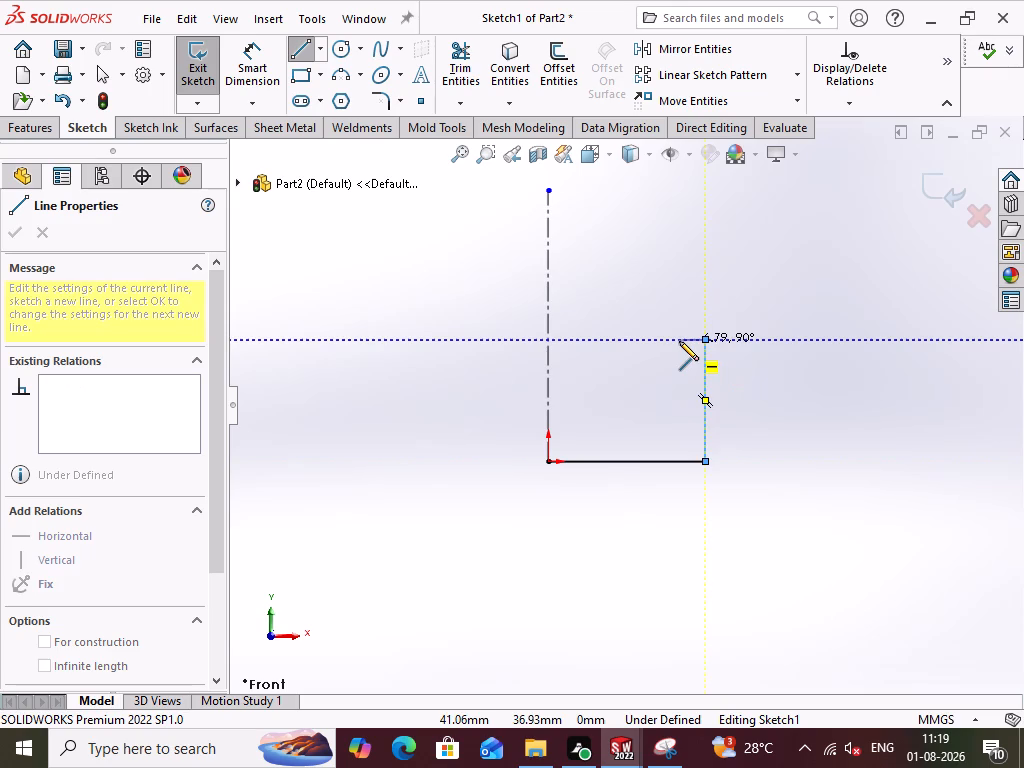
Continue the outer profile upward with three rectangular grooves, each about 8 mm deep toward the centerline.
click(679, 341)
click(678, 314)
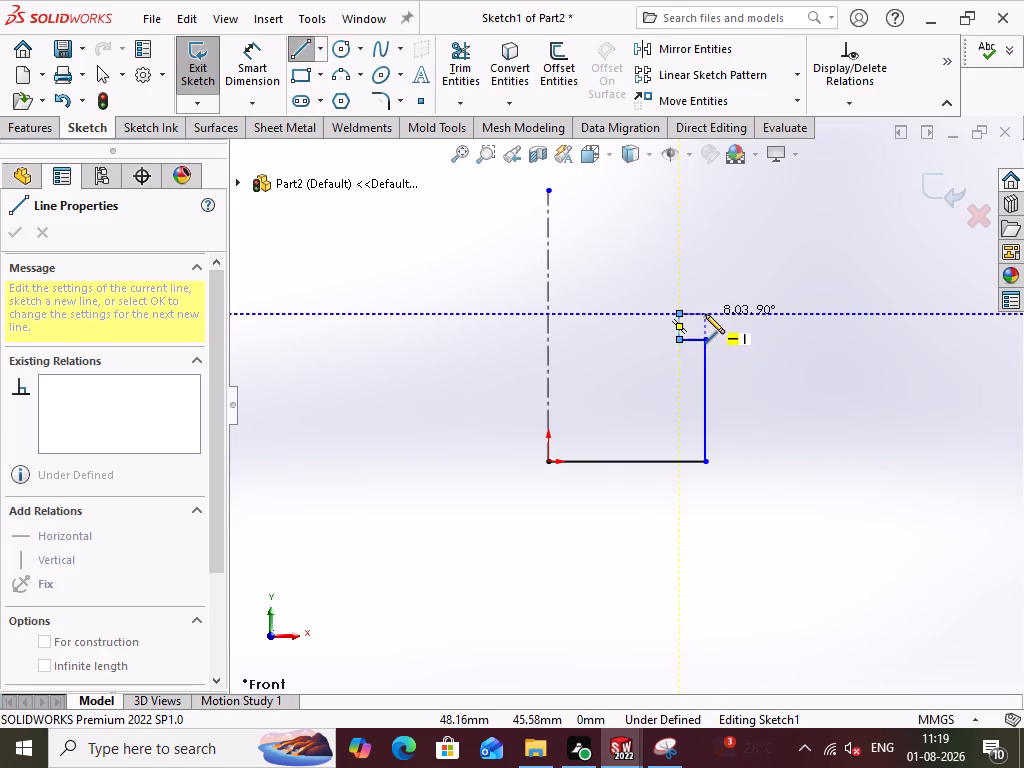
click(705, 314)
click(705, 289)
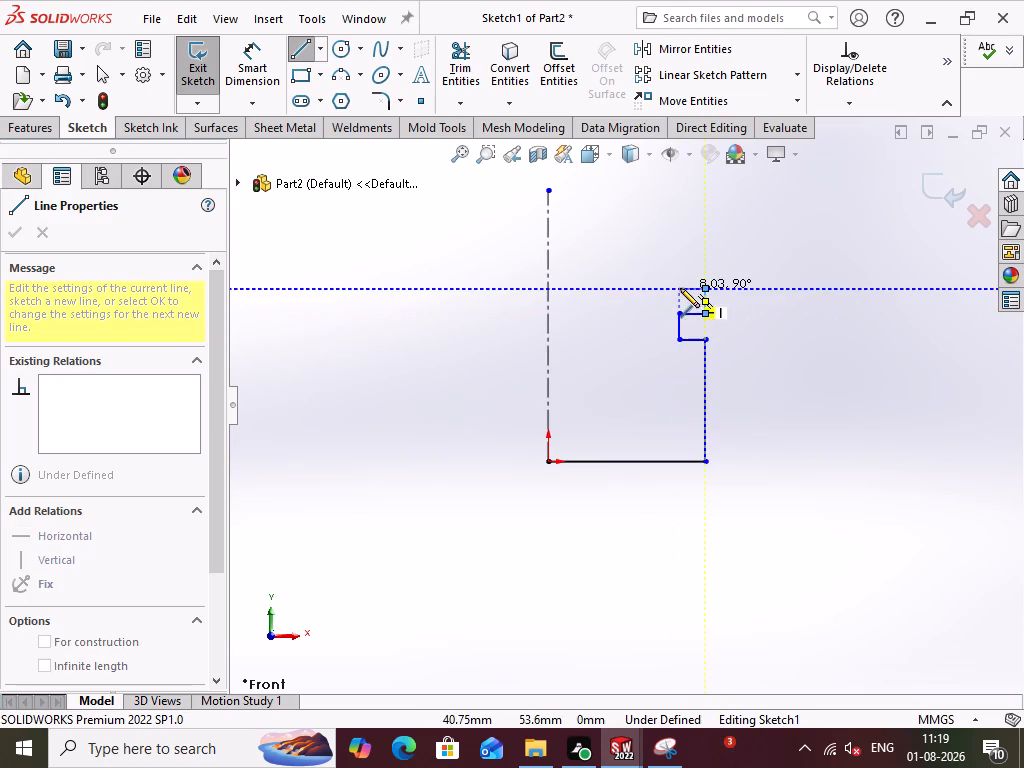
click(675, 288)
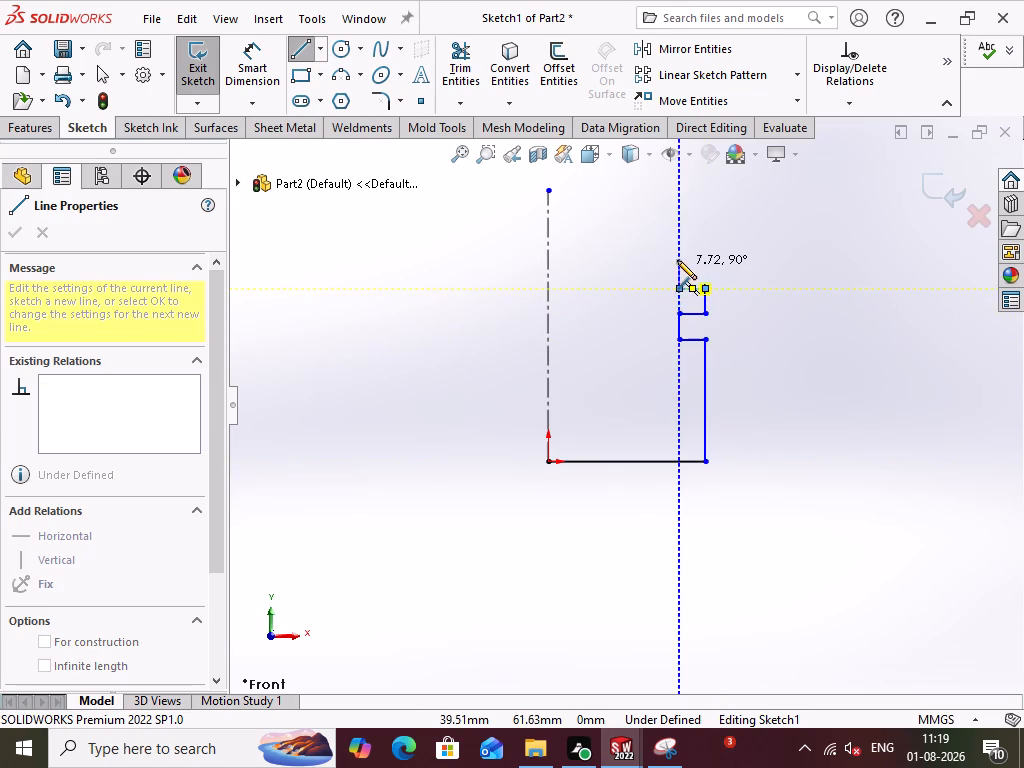
click(677, 260)
click(705, 259)
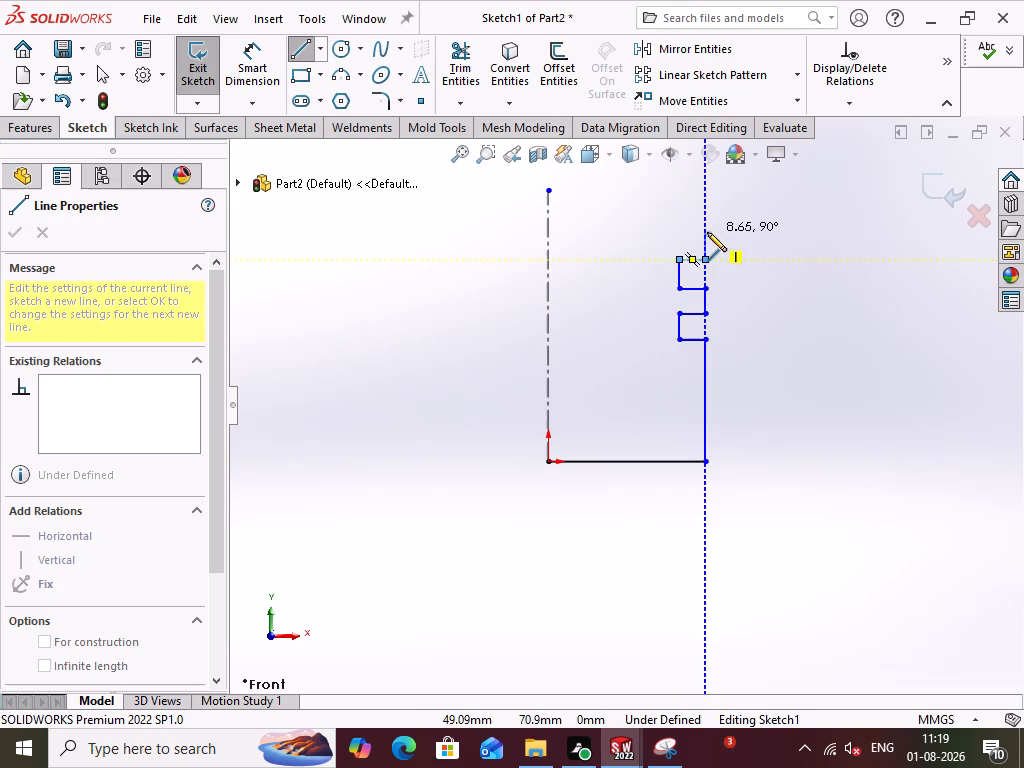
click(707, 232)
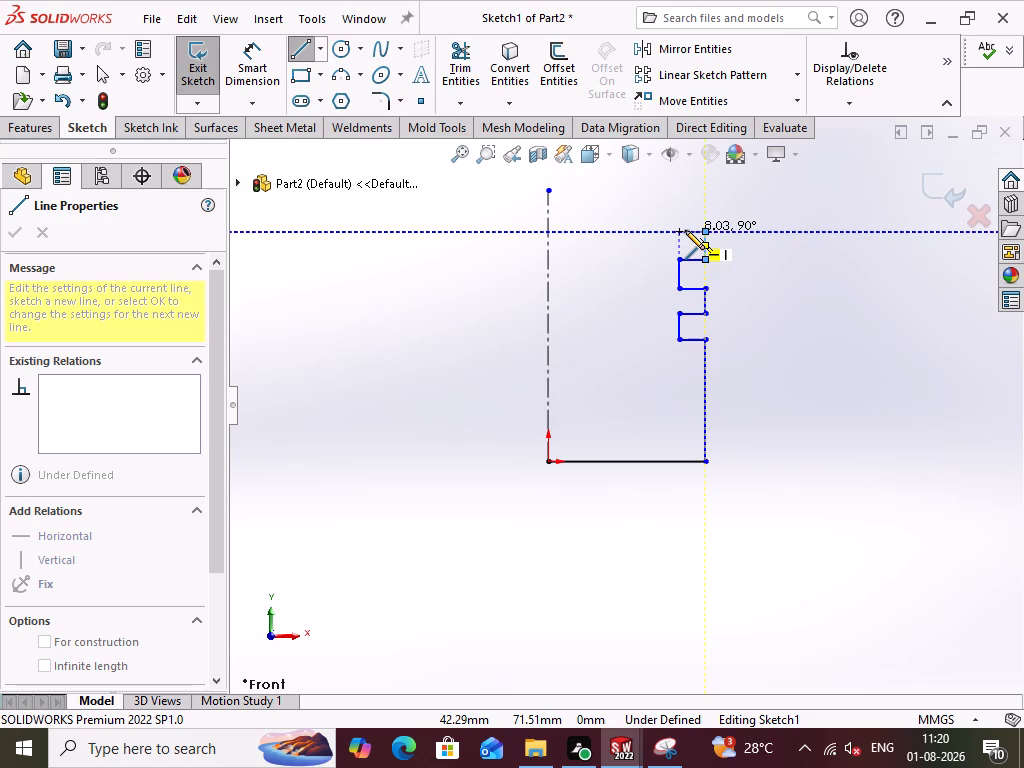
click(677, 232)
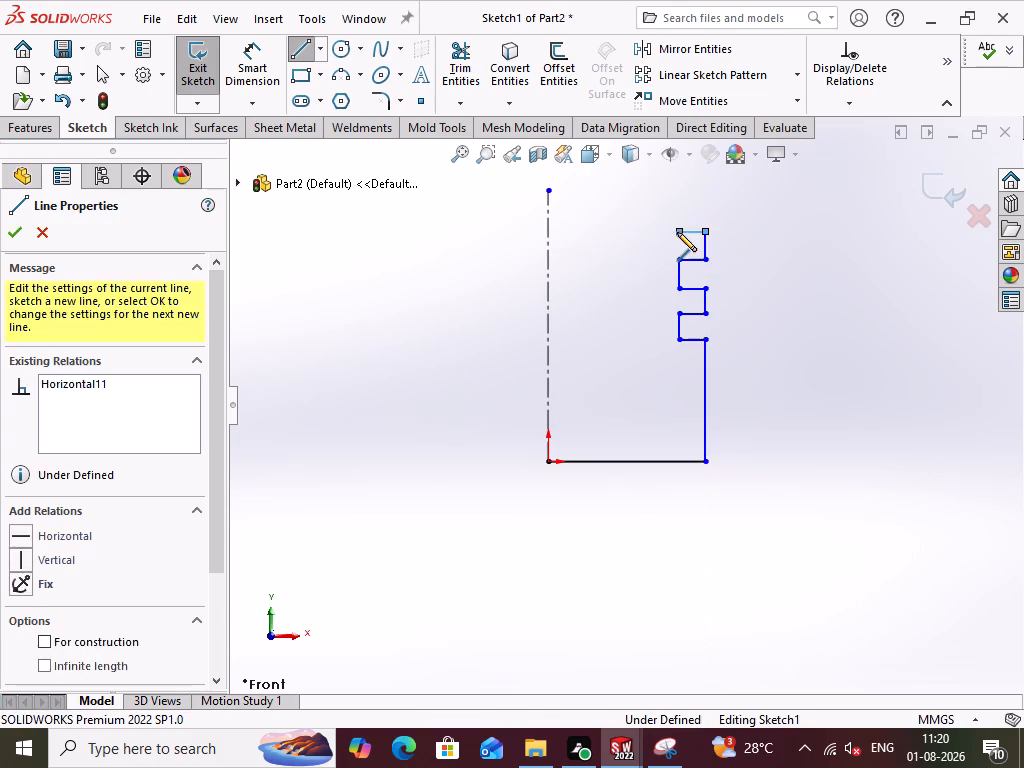
double_click(679, 205)
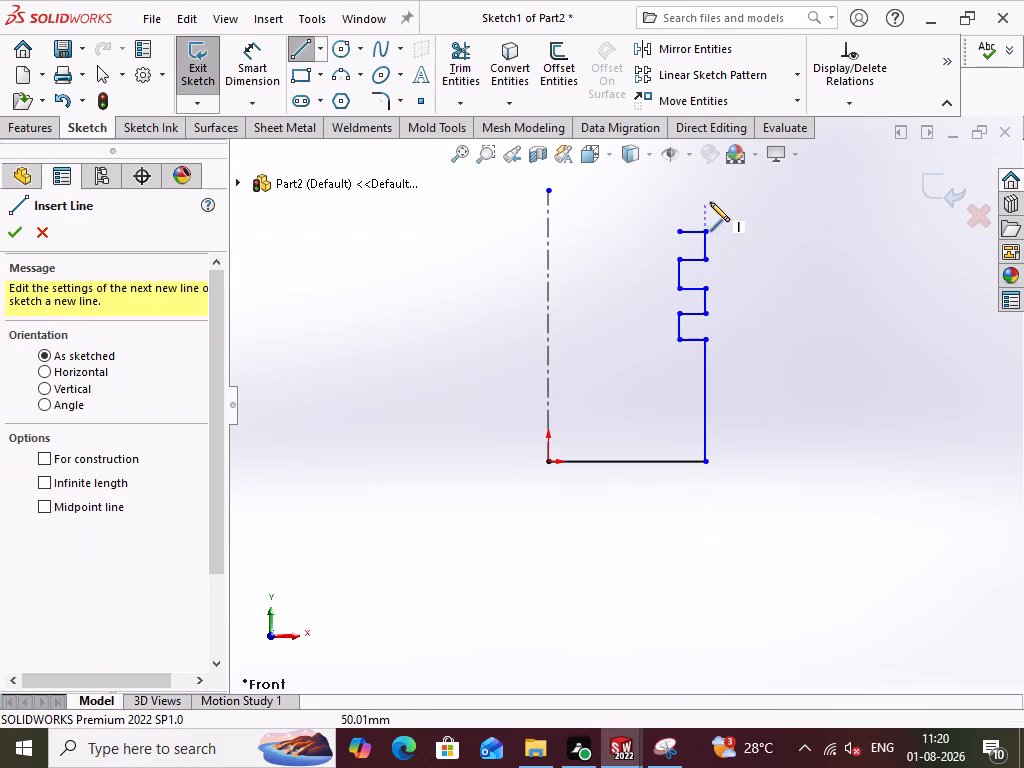
click(678, 230)
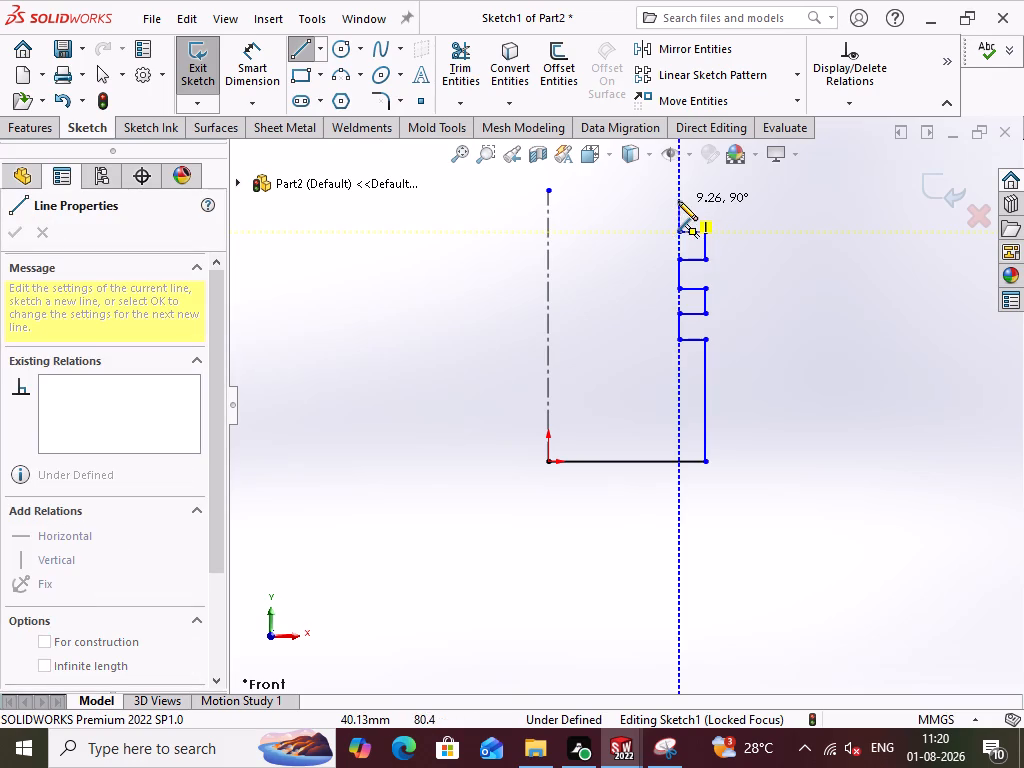
click(678, 201)
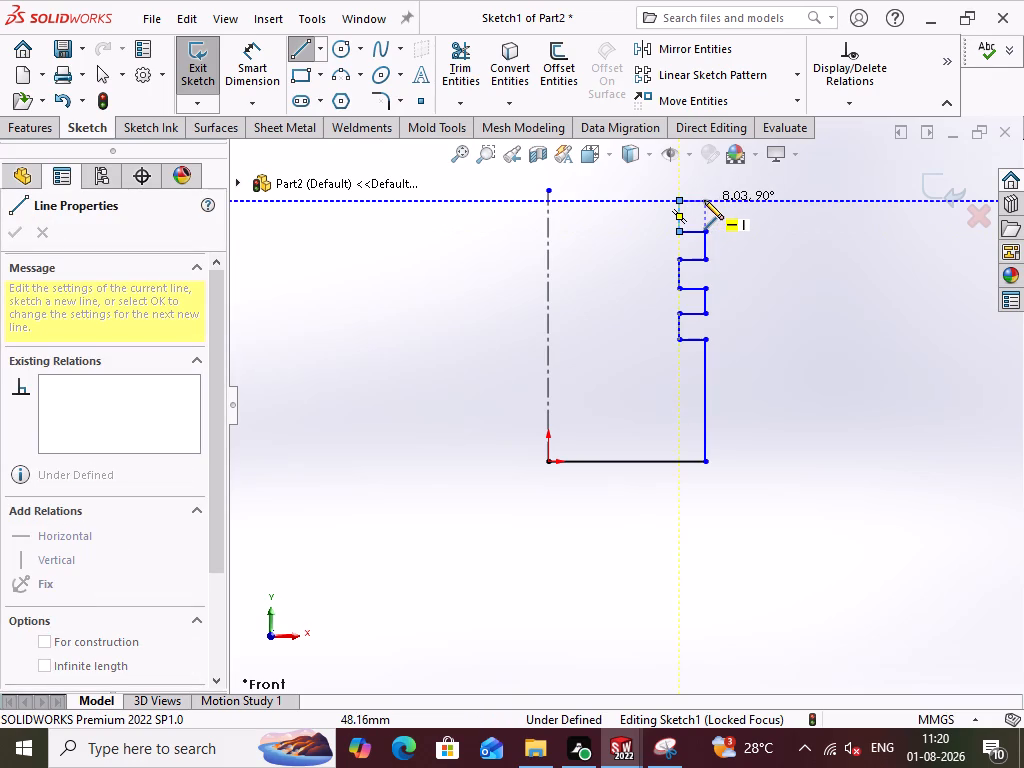
click(704, 200)
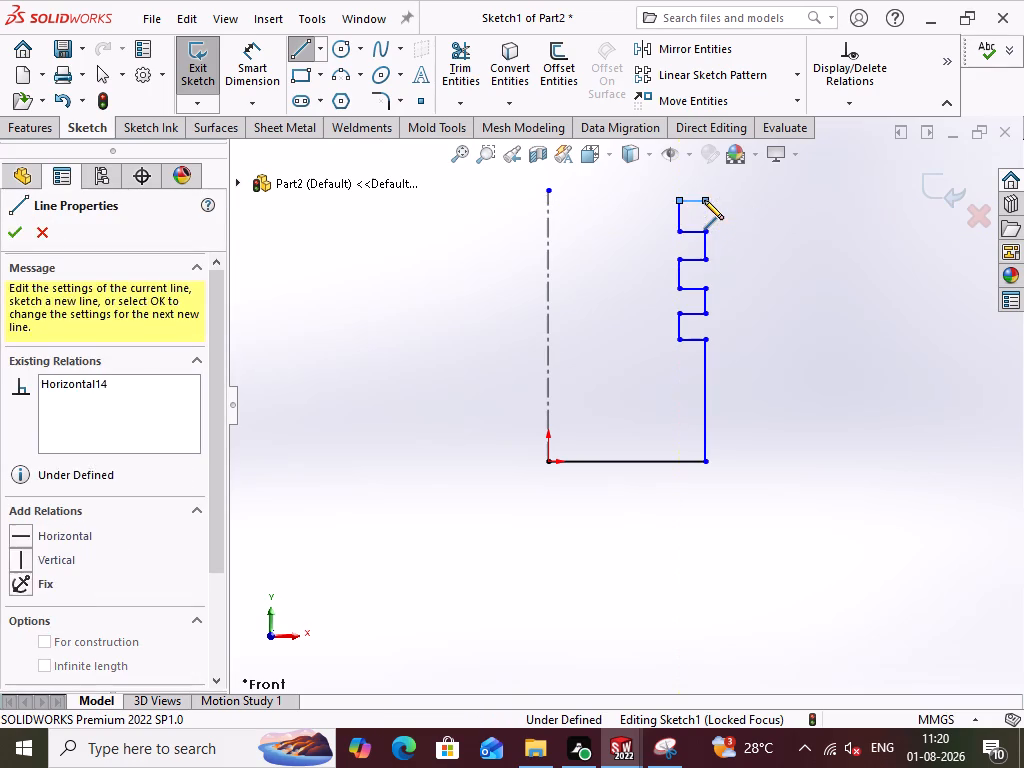
Cap the profile with a vertical line about 16 mm long and a tangent arc of about 33 mm radius ending above the centerline.
scroll(708, 177, up, 1)
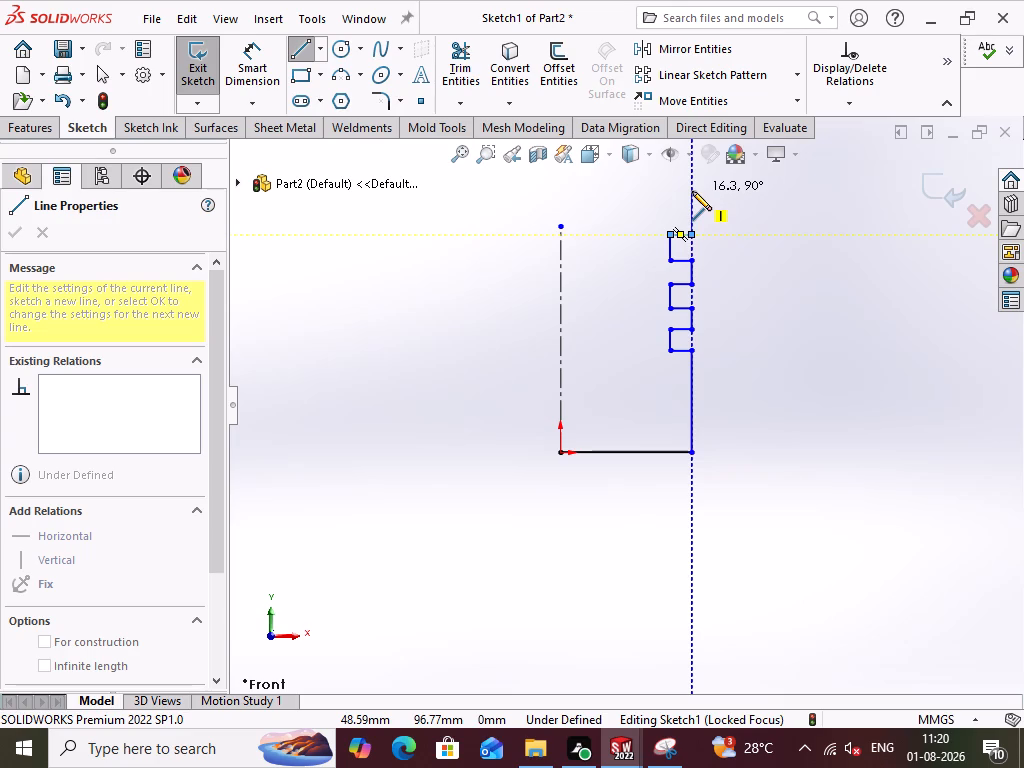
click(692, 191)
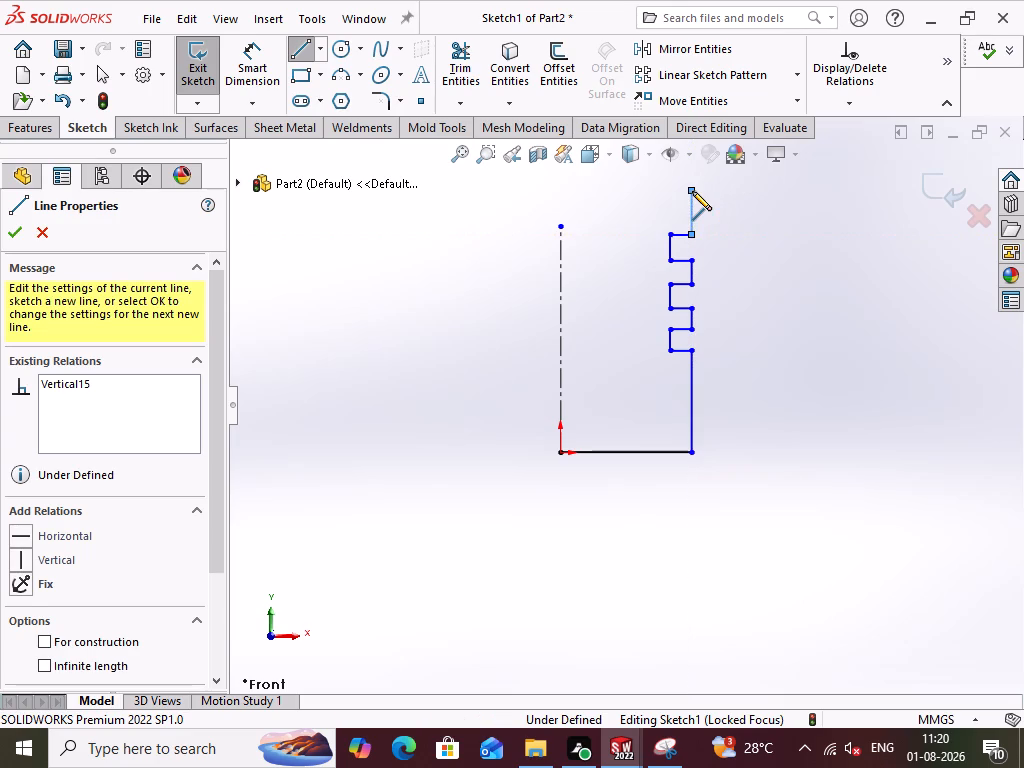
scroll(692, 191, up, 2)
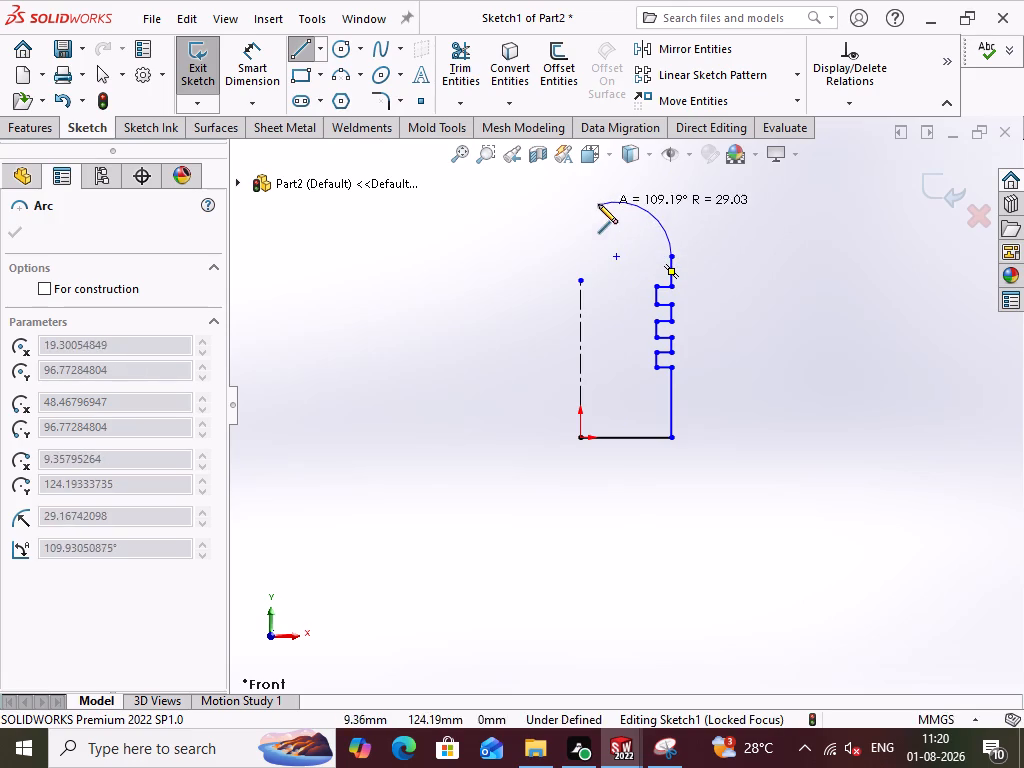
click(581, 201)
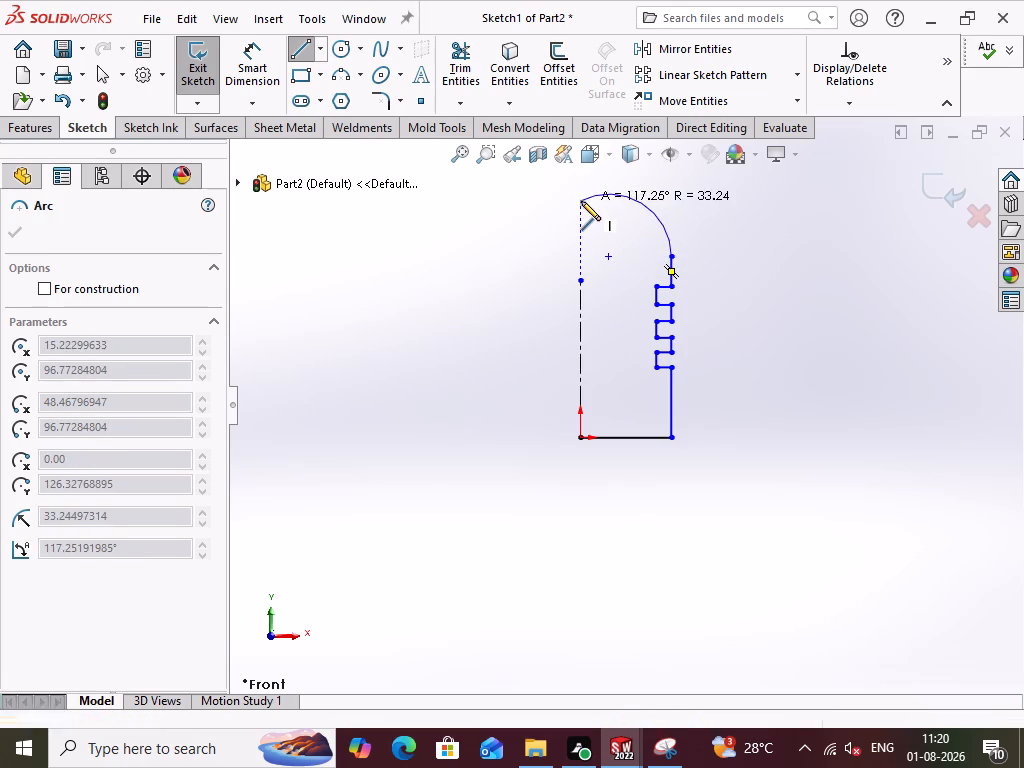
right_click(796, 256)
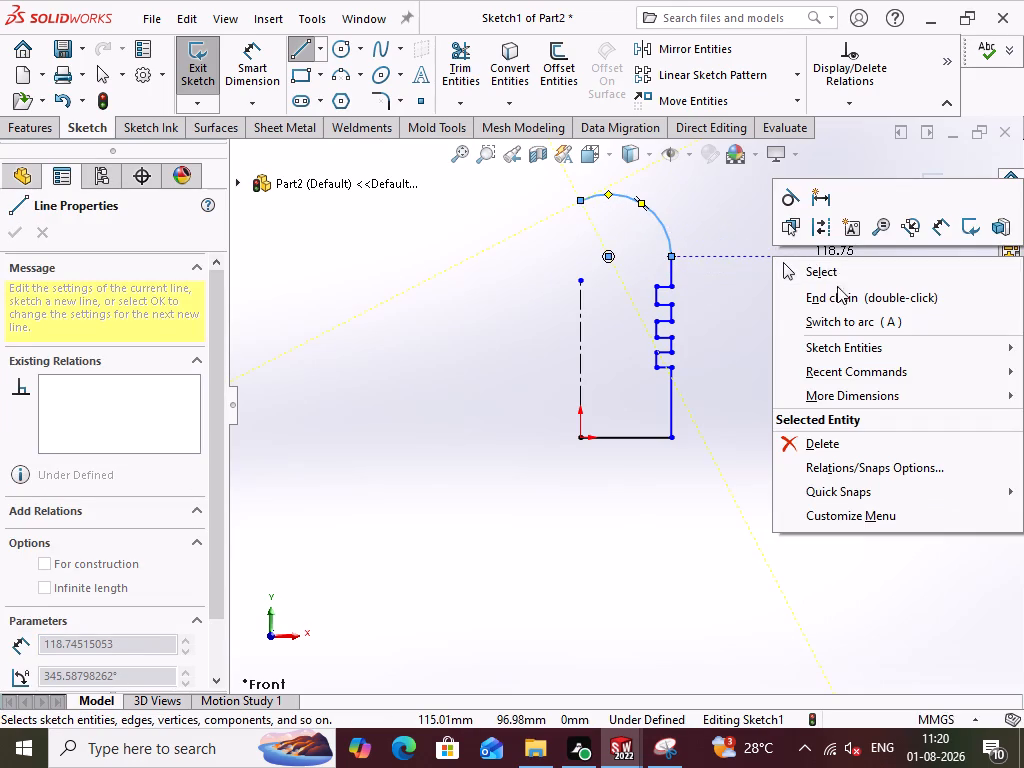
click(829, 268)
Extend the centerline's upper endpoint to meet the open end of the top arc.
click(498, 296)
drag(578, 281, 578, 279)
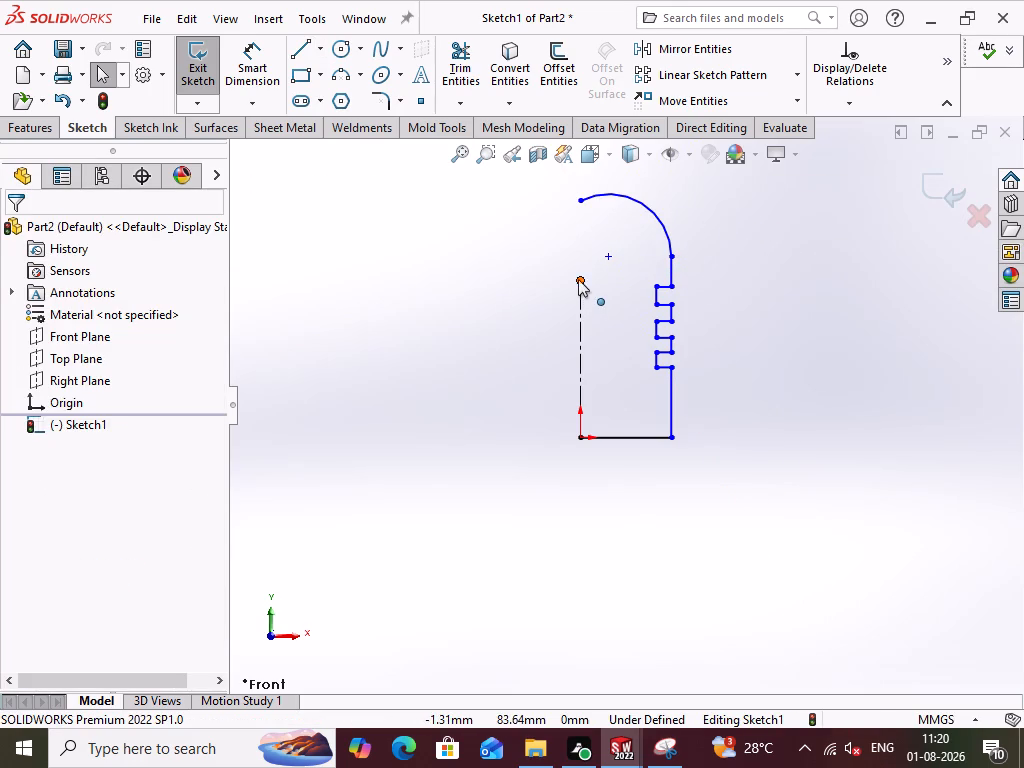
drag(578, 279, 574, 204)
click(548, 221)
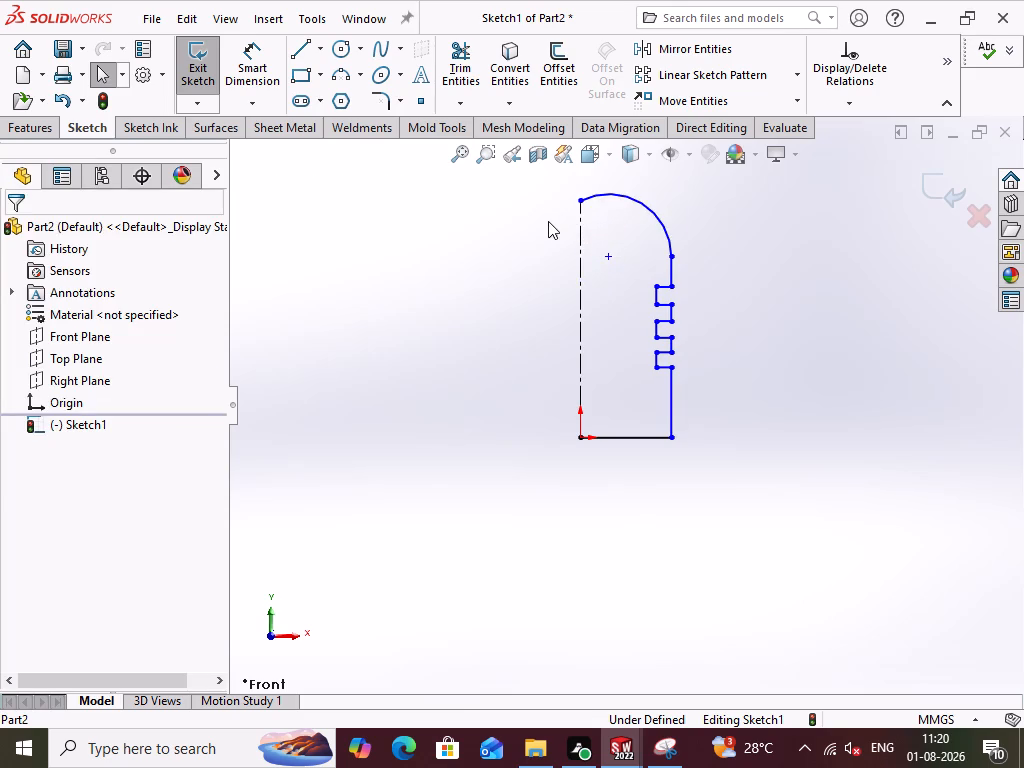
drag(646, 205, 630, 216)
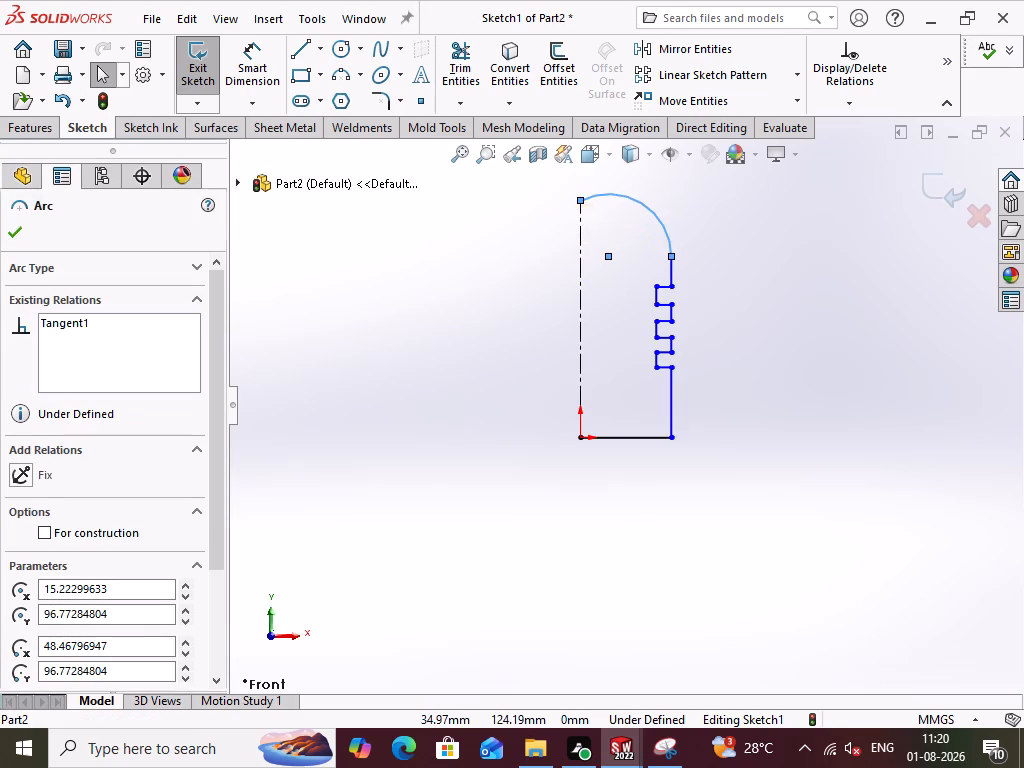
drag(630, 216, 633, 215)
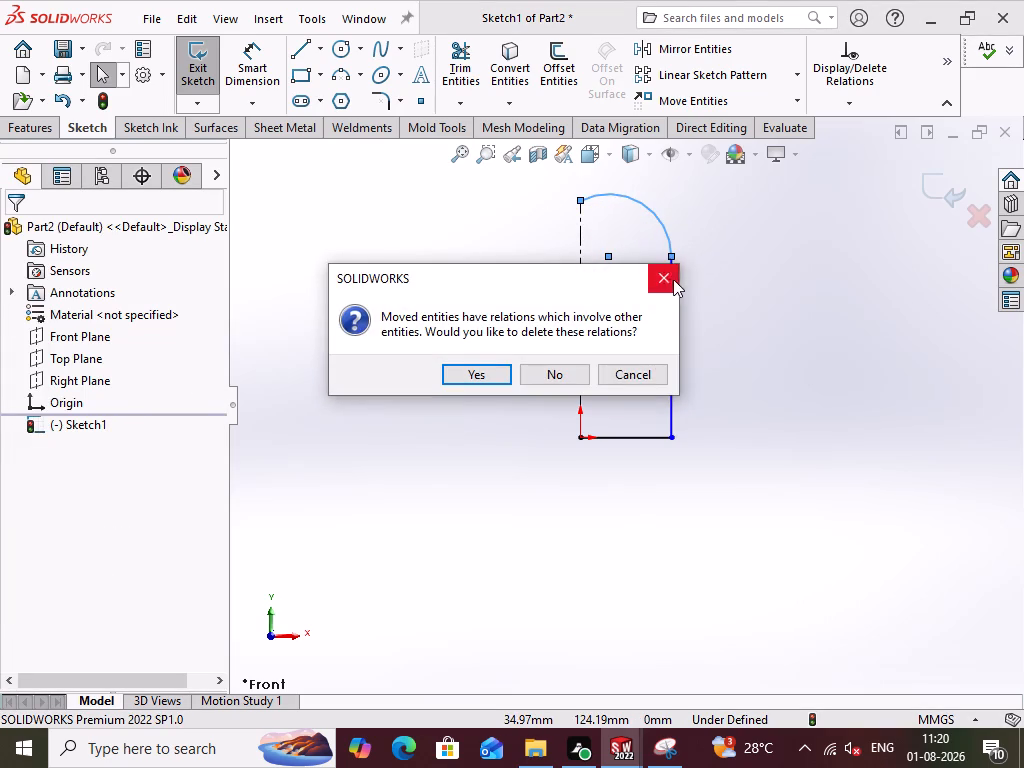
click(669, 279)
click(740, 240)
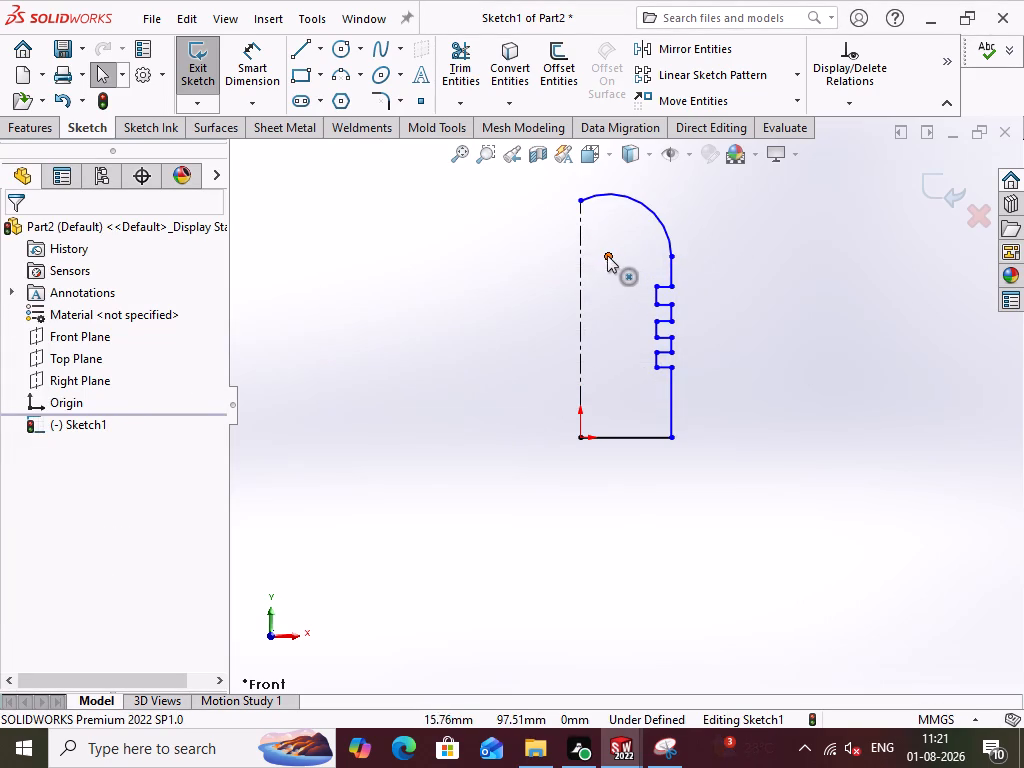
Move the top arc's center point close to the centerline, at about X 3.7 mm, Y 103.4 mm.
drag(604, 255, 590, 267)
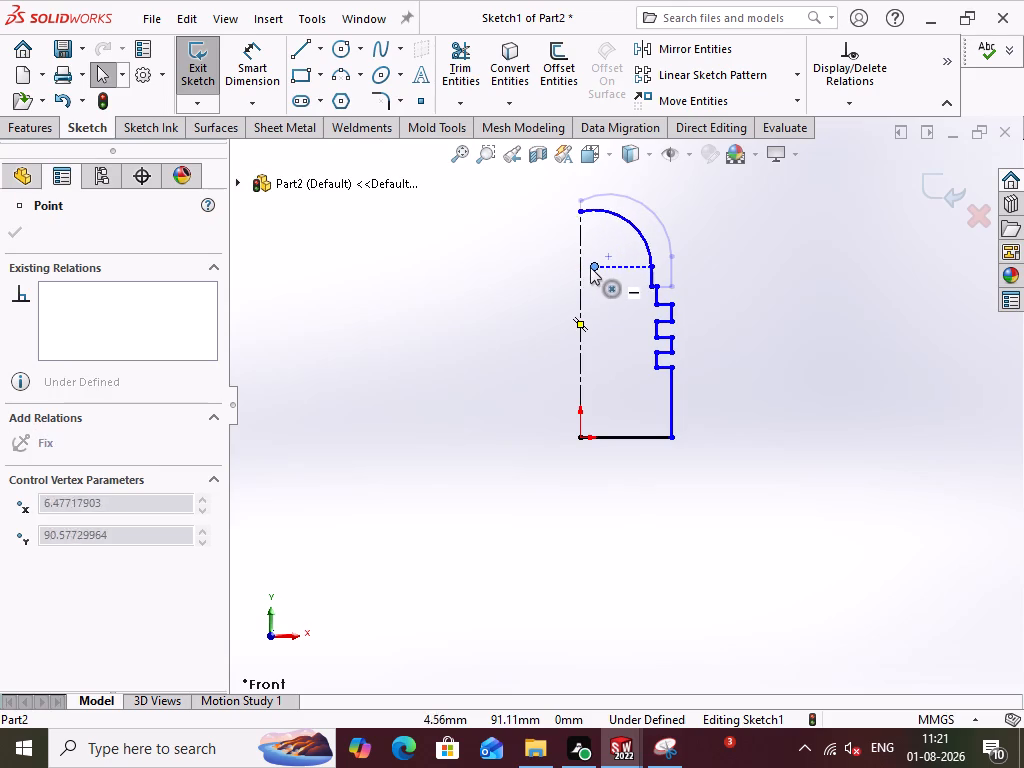
drag(590, 267, 572, 245)
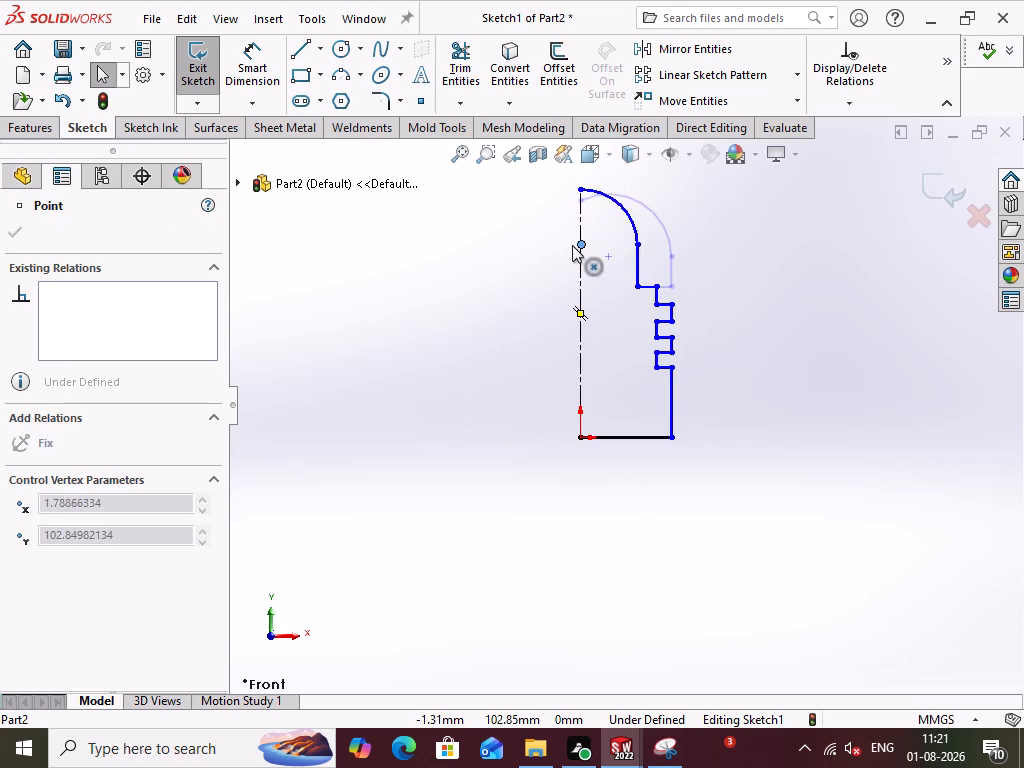
drag(572, 245, 592, 248)
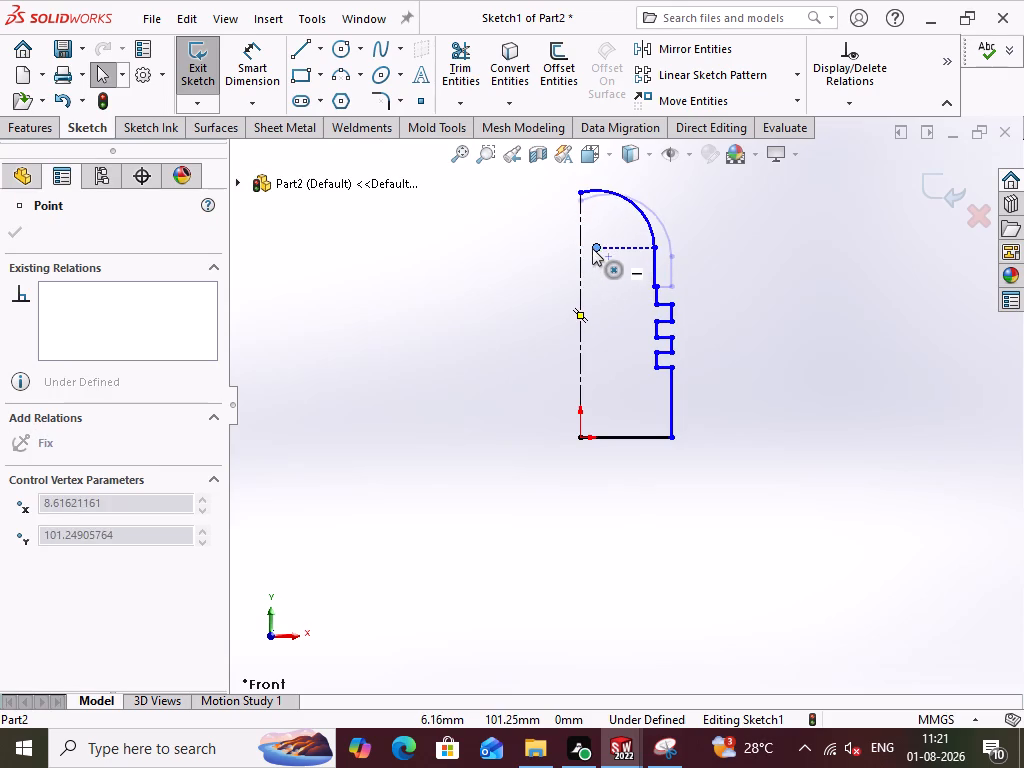
drag(592, 248, 581, 244)
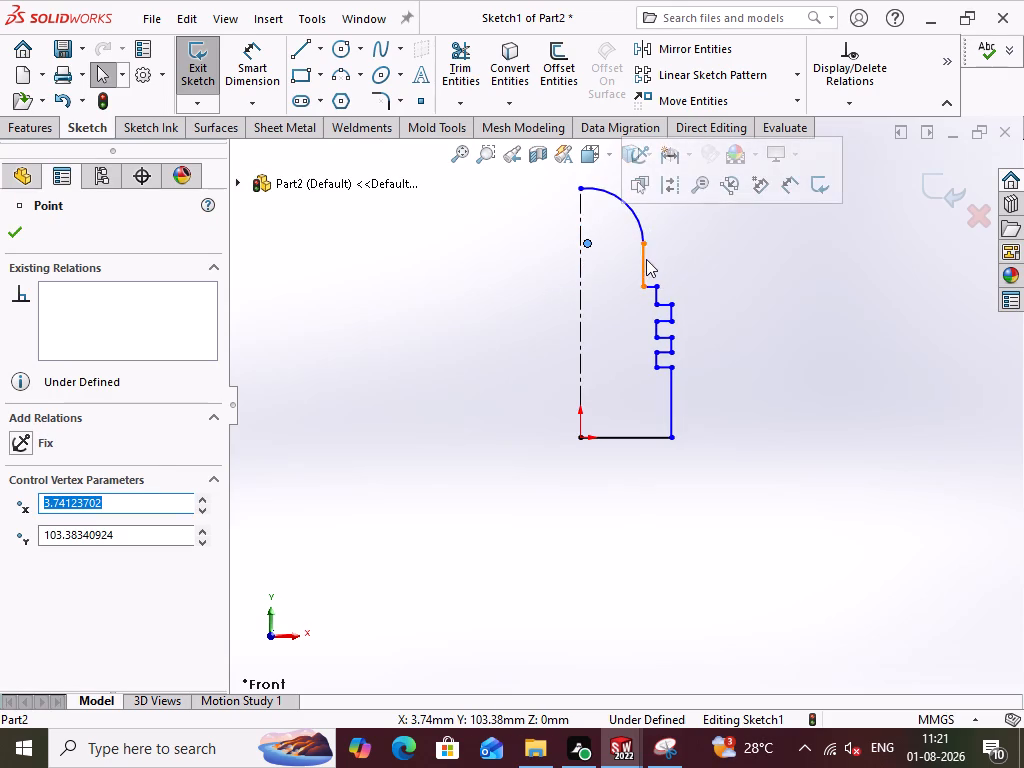
Move the vertical line below the top arc outward to line up with the profile's outer edge.
drag(645, 267, 673, 262)
click(668, 275)
drag(644, 241, 673, 243)
click(754, 356)
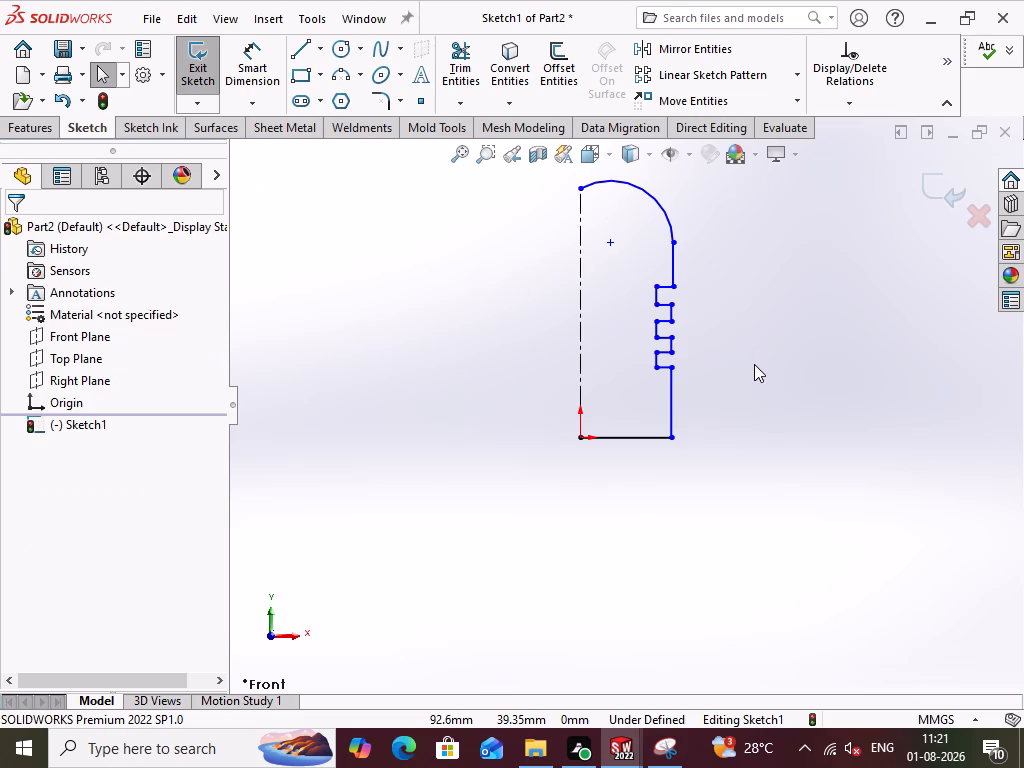
Dimension the vertical line below the top arc and set its length to 2 mm.
click(250, 63)
click(677, 261)
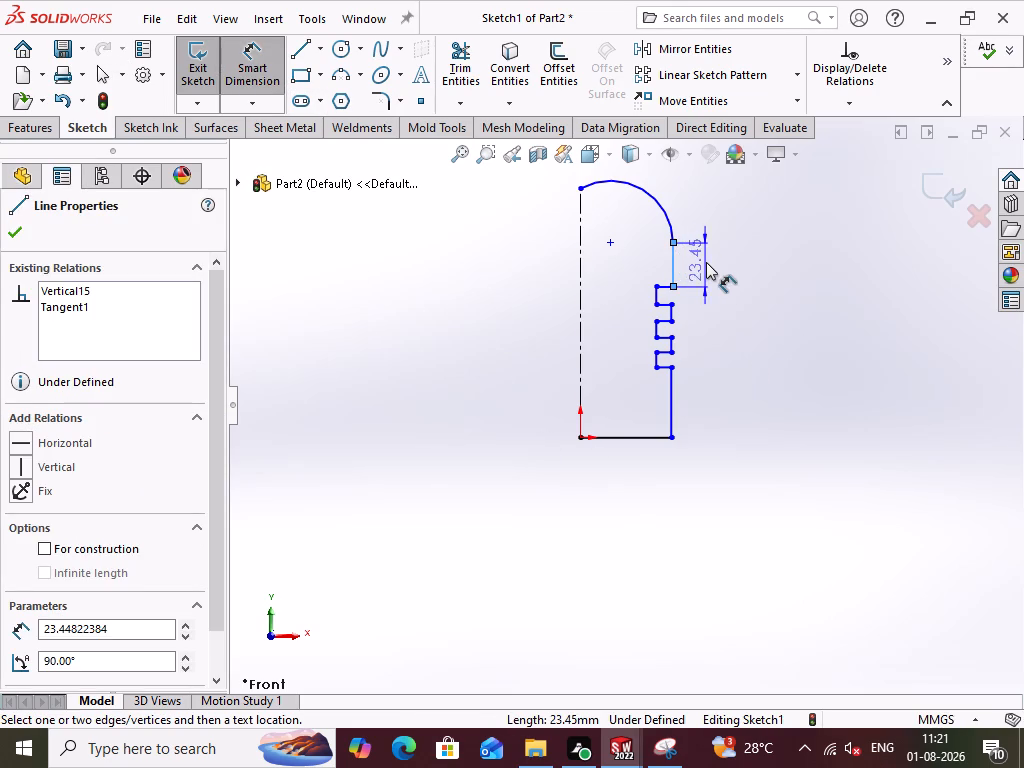
click(706, 262)
key(2)
key(Return)
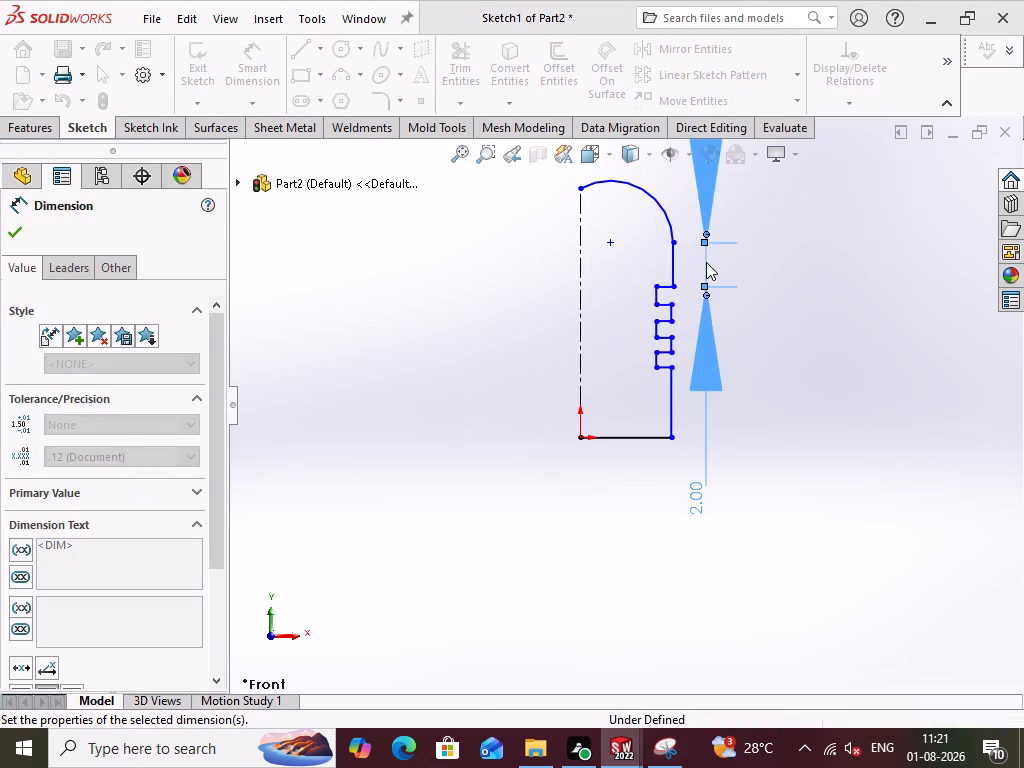
click(743, 353)
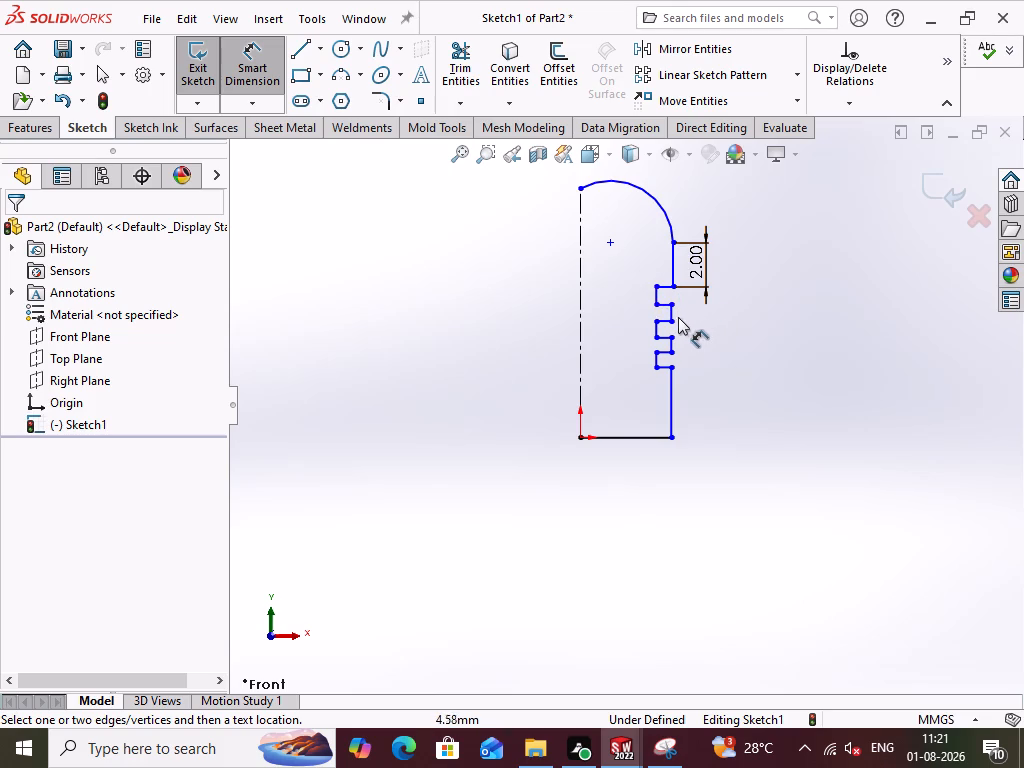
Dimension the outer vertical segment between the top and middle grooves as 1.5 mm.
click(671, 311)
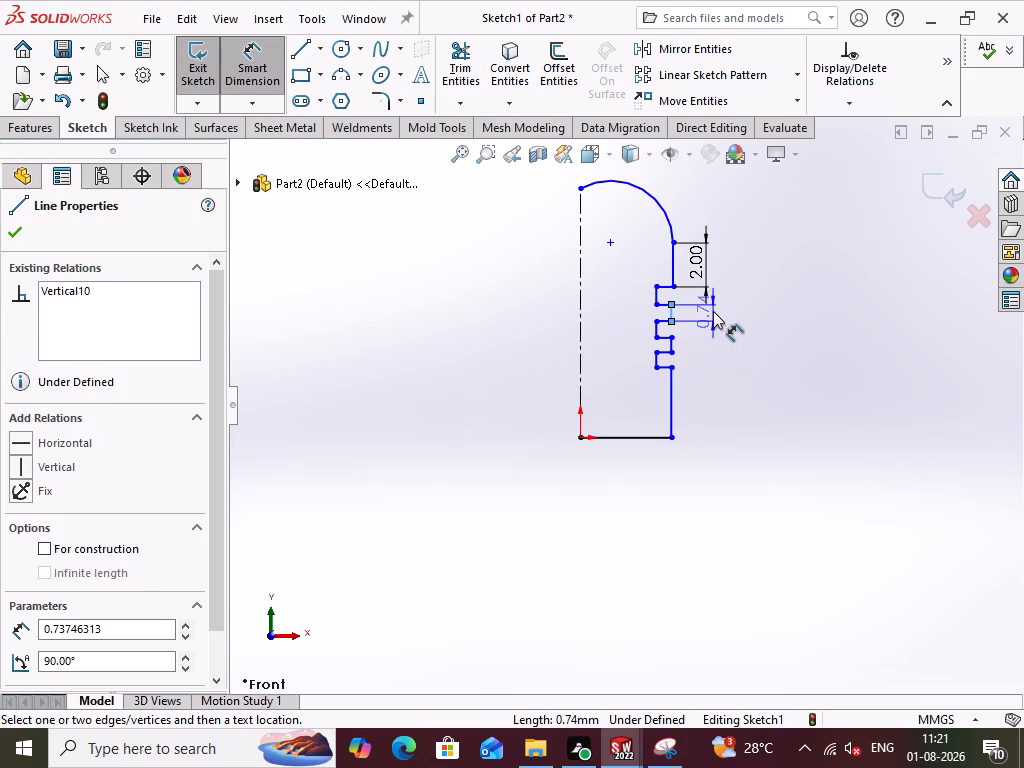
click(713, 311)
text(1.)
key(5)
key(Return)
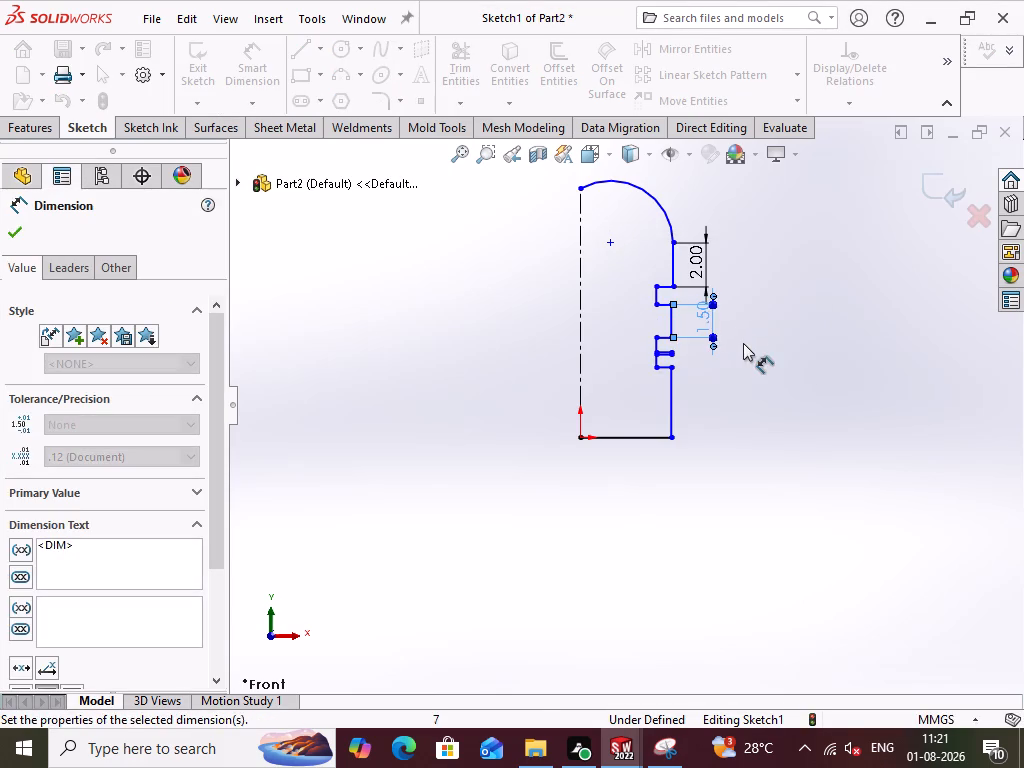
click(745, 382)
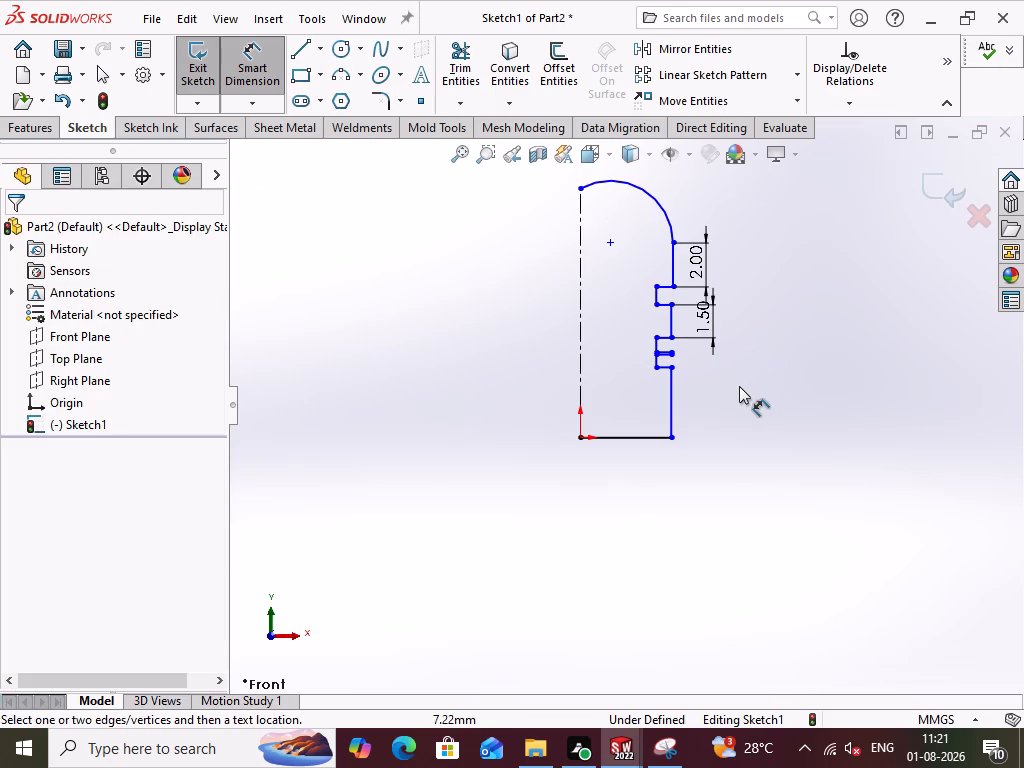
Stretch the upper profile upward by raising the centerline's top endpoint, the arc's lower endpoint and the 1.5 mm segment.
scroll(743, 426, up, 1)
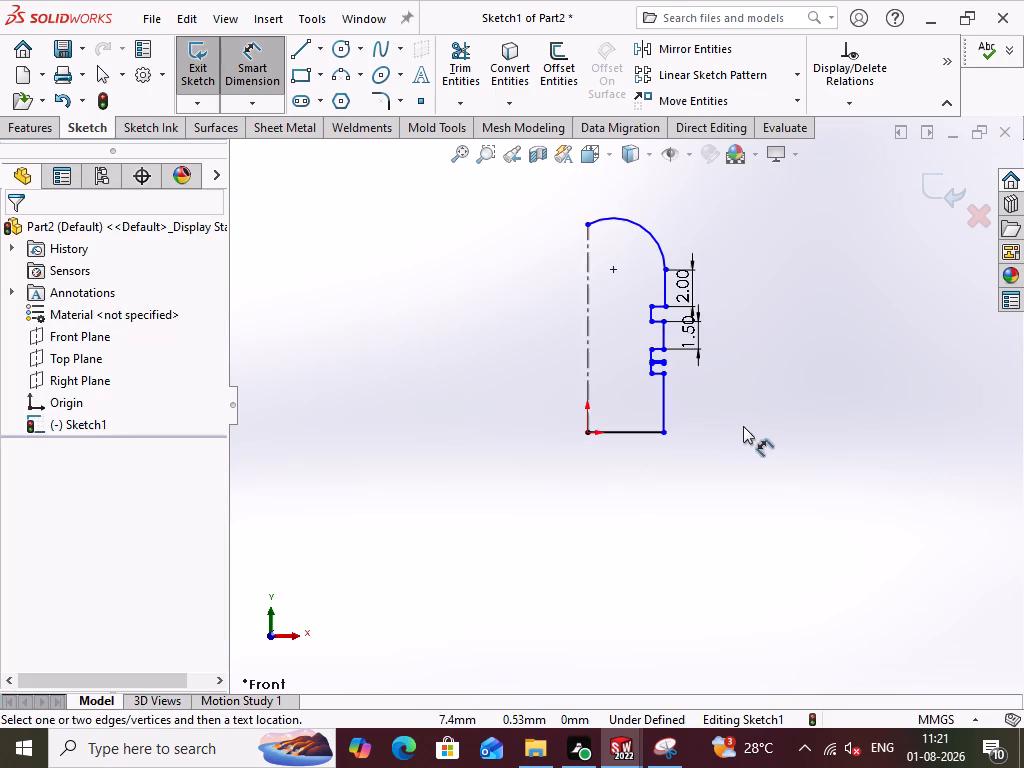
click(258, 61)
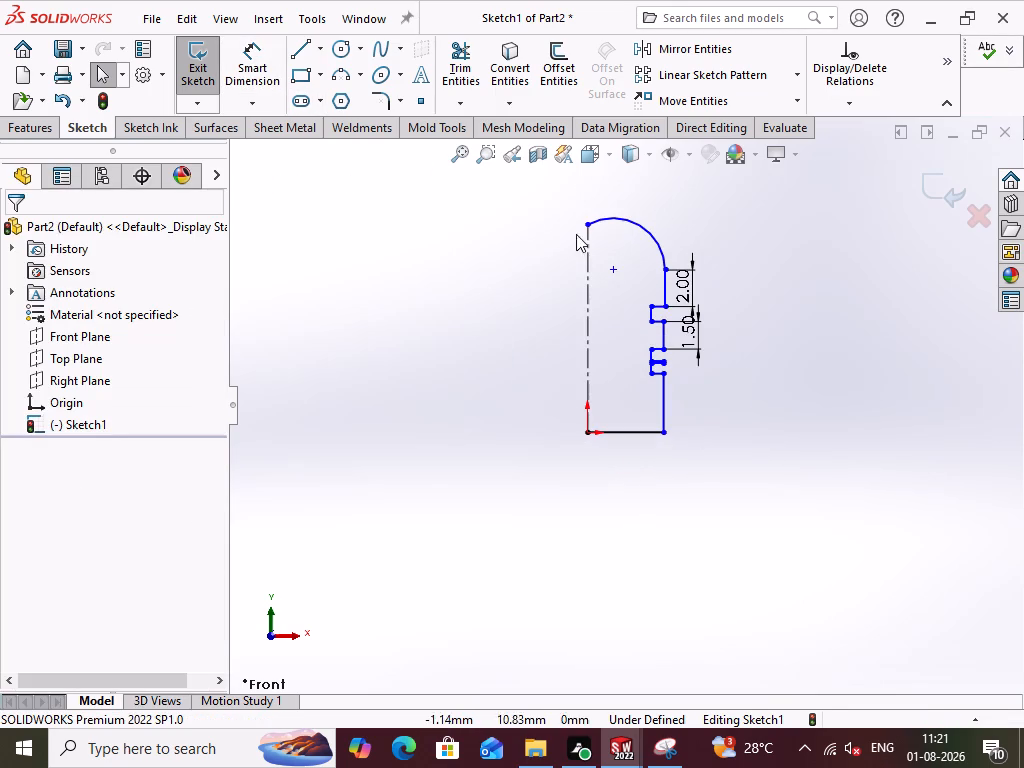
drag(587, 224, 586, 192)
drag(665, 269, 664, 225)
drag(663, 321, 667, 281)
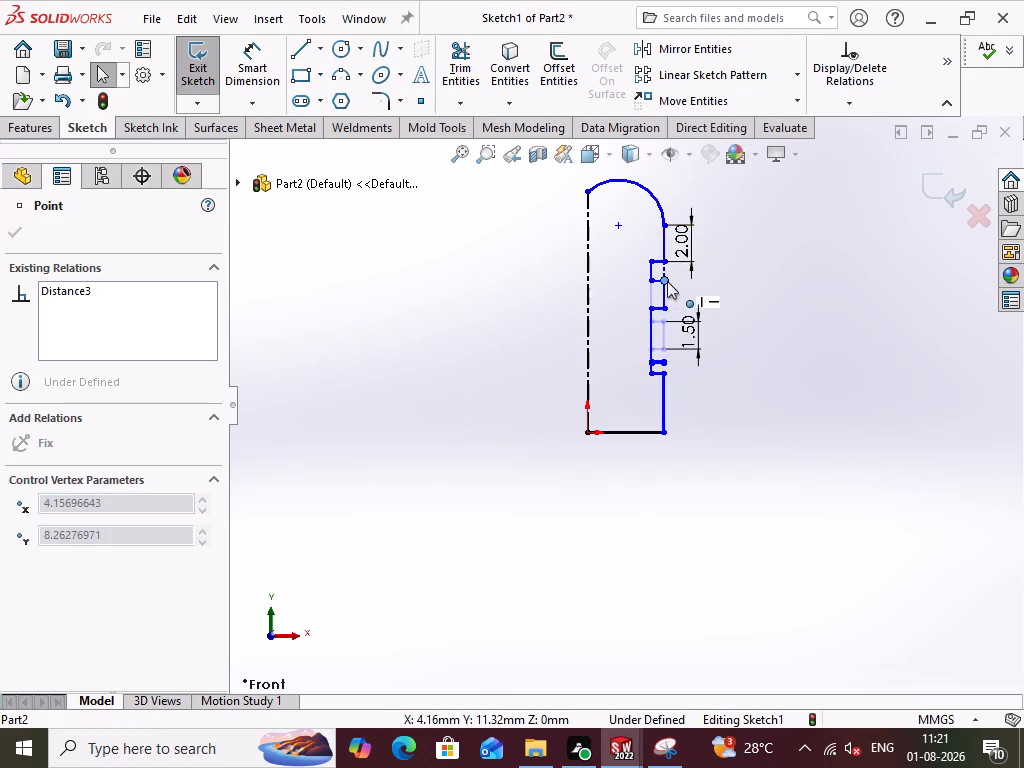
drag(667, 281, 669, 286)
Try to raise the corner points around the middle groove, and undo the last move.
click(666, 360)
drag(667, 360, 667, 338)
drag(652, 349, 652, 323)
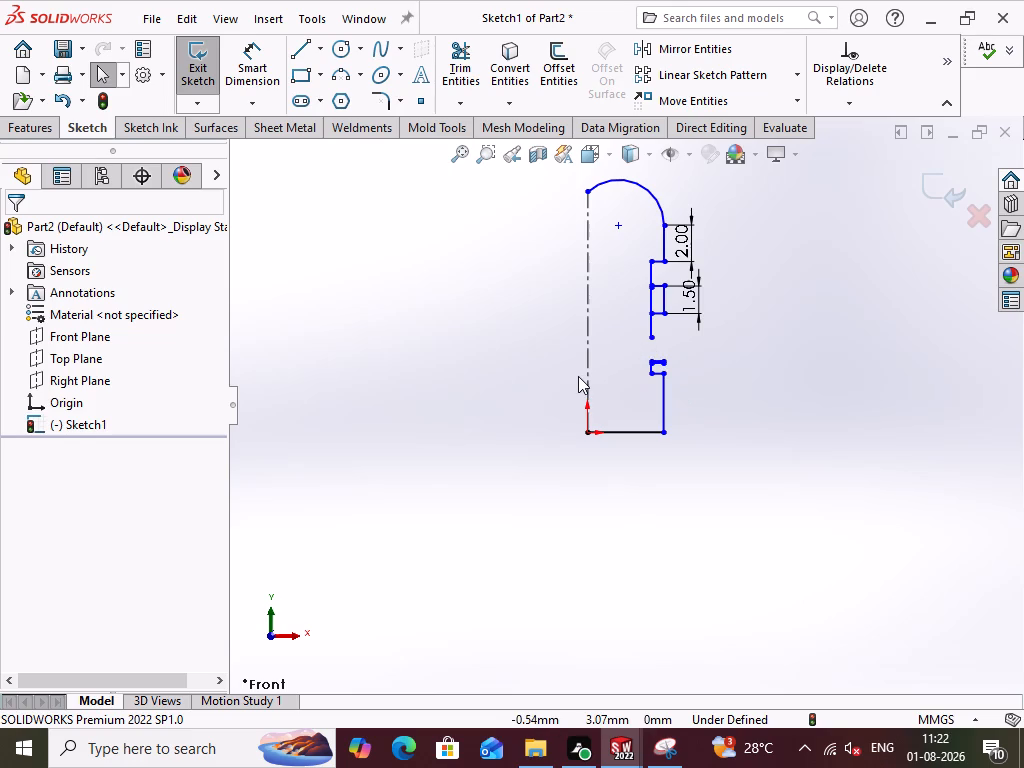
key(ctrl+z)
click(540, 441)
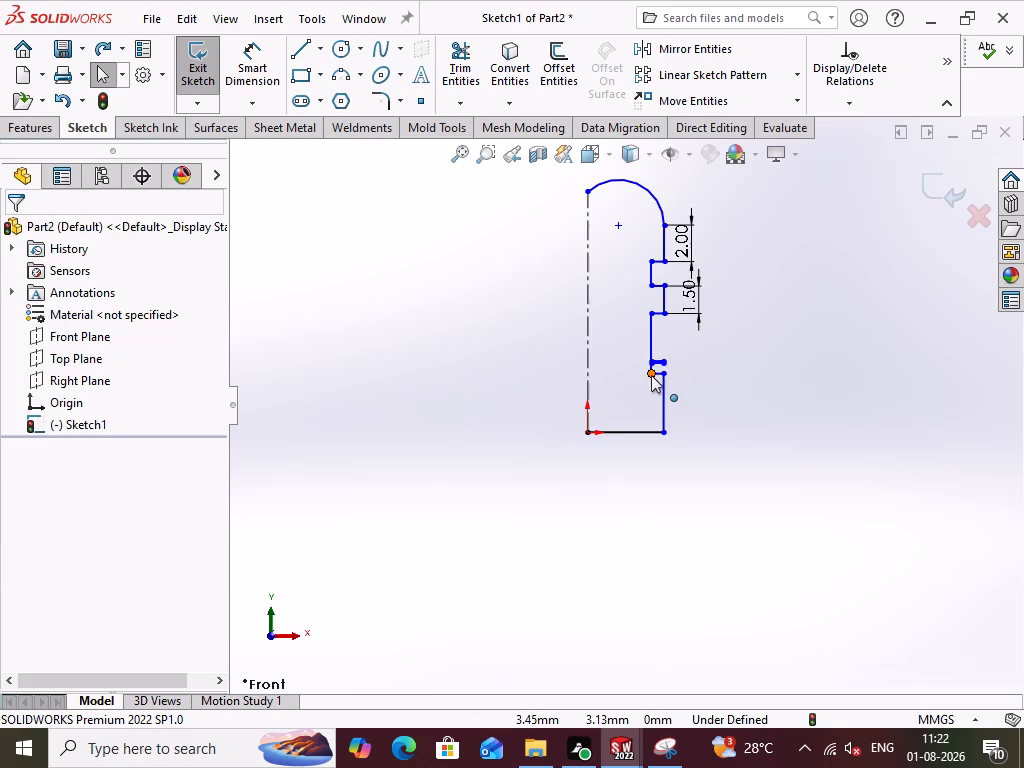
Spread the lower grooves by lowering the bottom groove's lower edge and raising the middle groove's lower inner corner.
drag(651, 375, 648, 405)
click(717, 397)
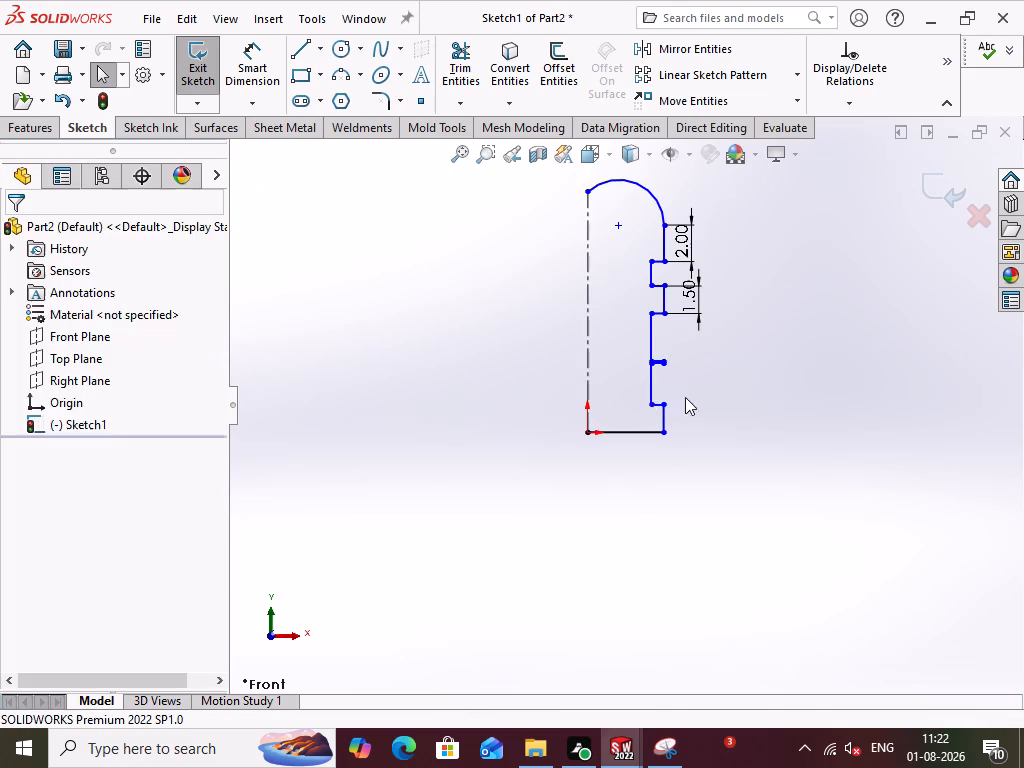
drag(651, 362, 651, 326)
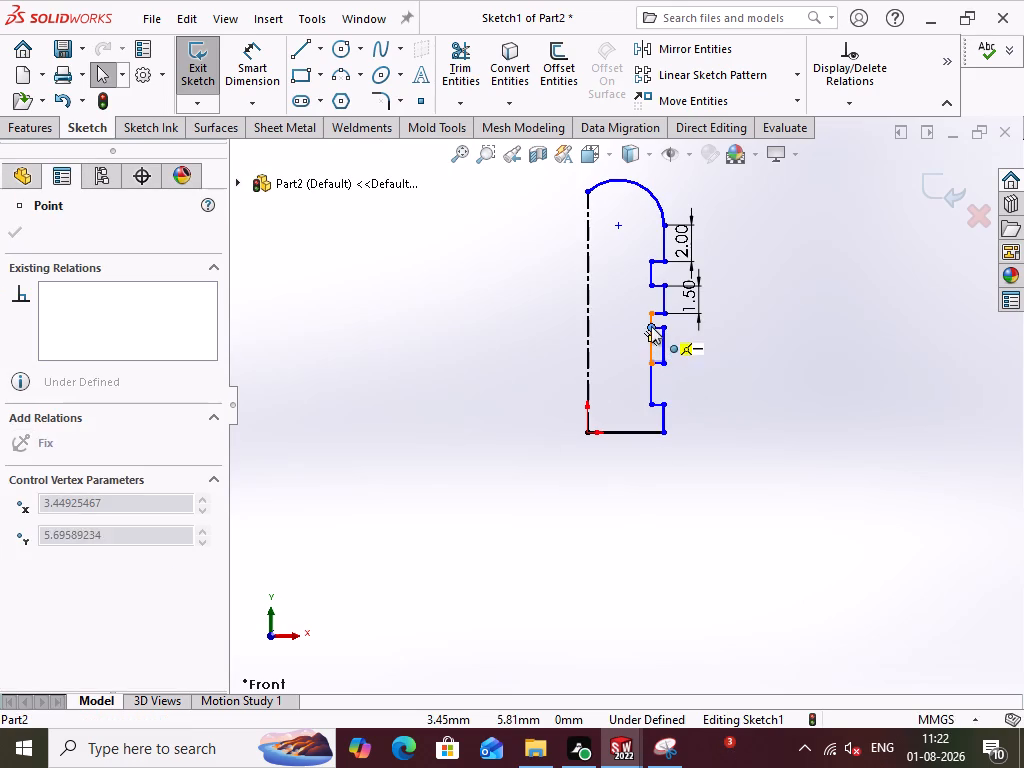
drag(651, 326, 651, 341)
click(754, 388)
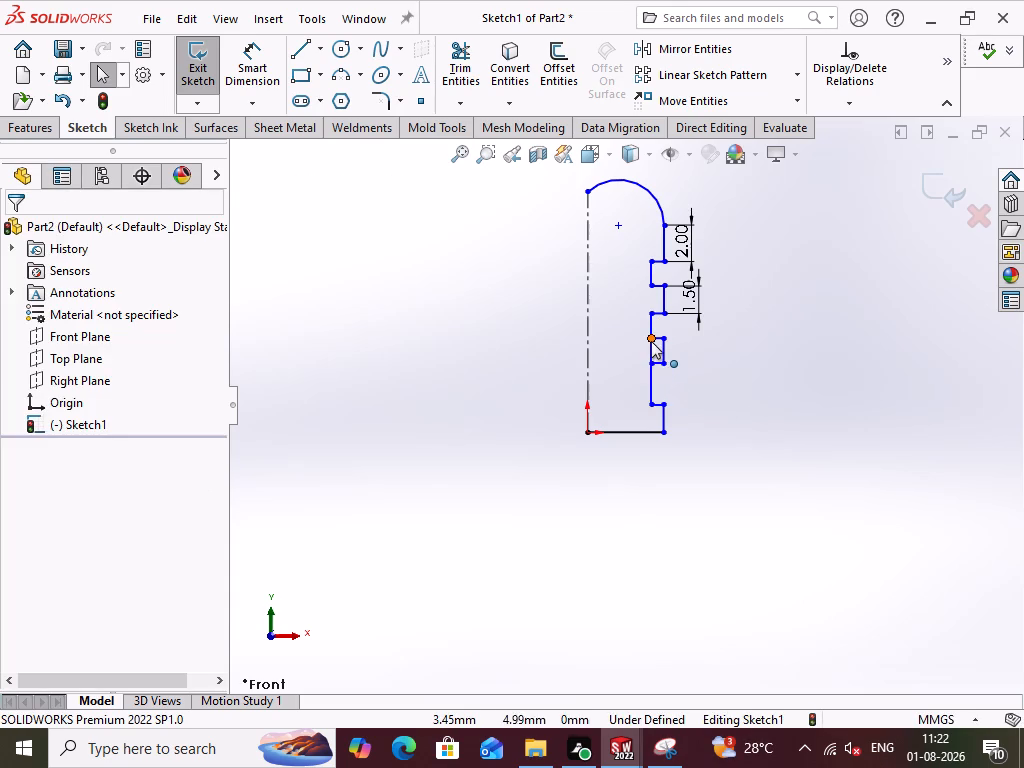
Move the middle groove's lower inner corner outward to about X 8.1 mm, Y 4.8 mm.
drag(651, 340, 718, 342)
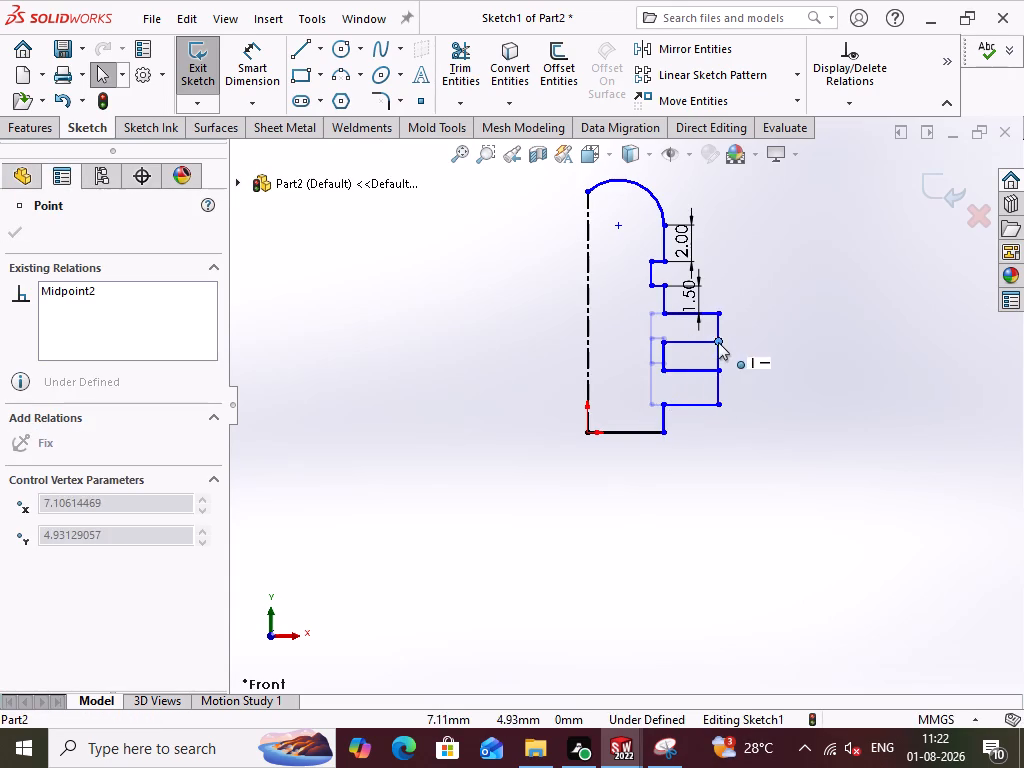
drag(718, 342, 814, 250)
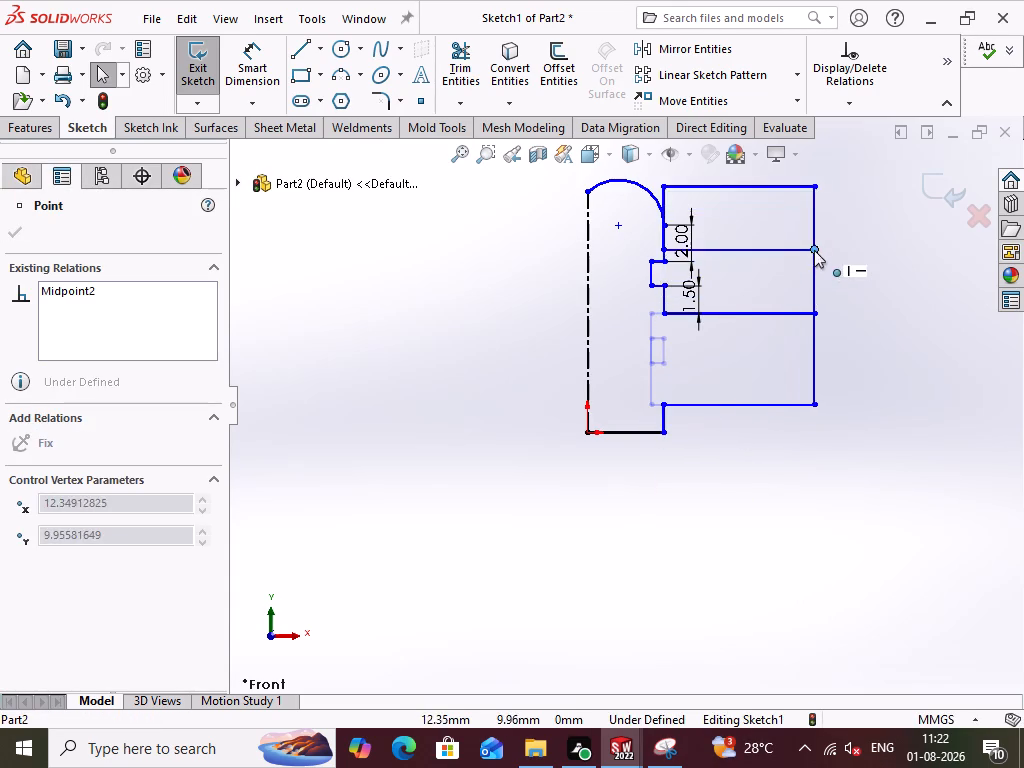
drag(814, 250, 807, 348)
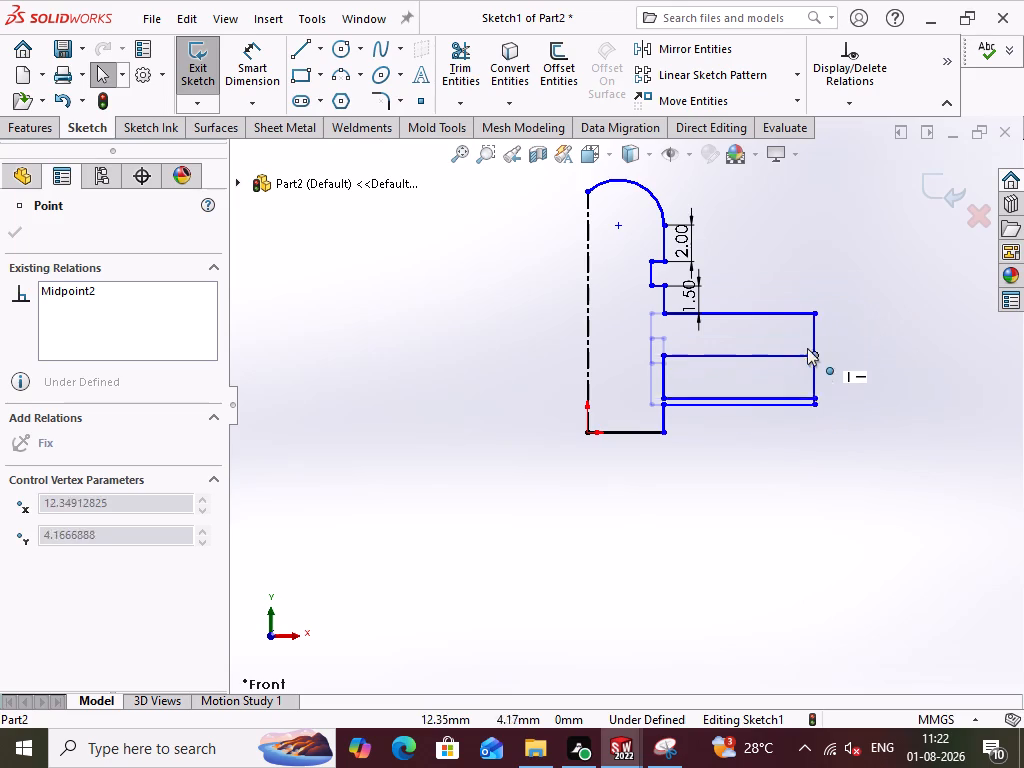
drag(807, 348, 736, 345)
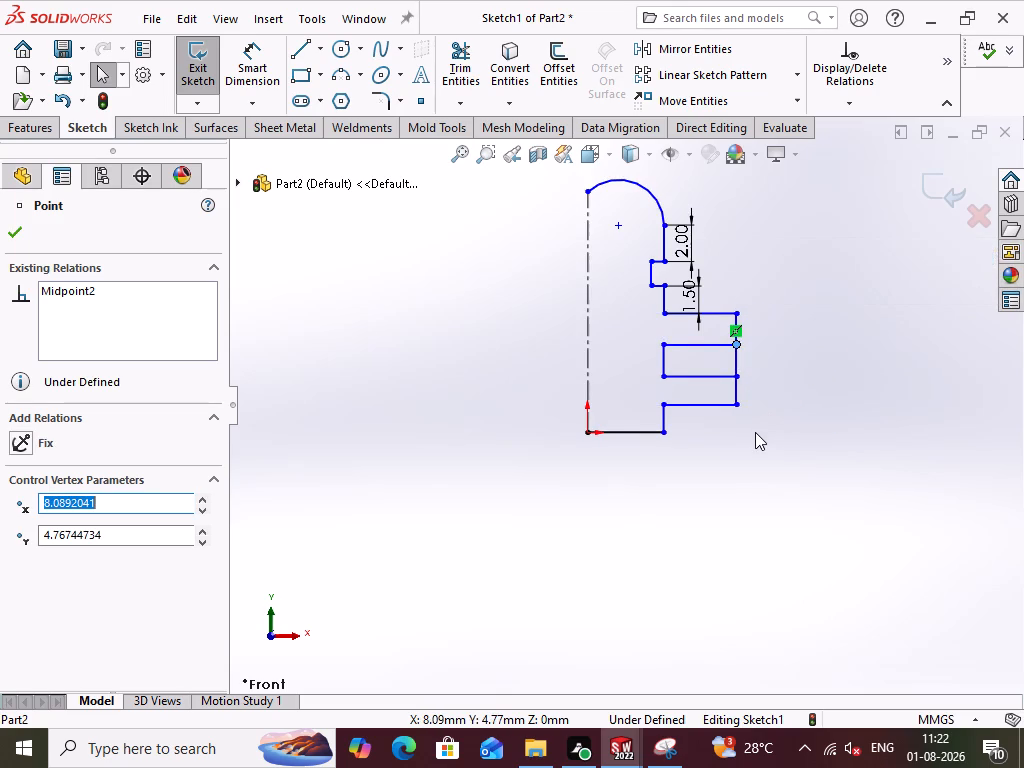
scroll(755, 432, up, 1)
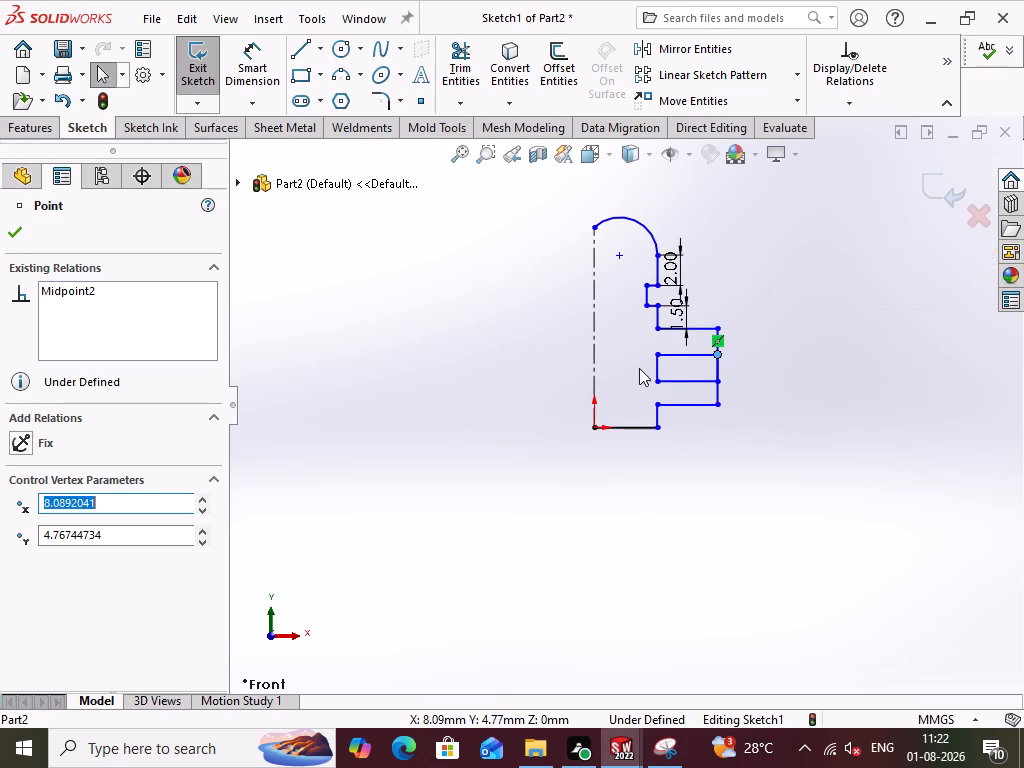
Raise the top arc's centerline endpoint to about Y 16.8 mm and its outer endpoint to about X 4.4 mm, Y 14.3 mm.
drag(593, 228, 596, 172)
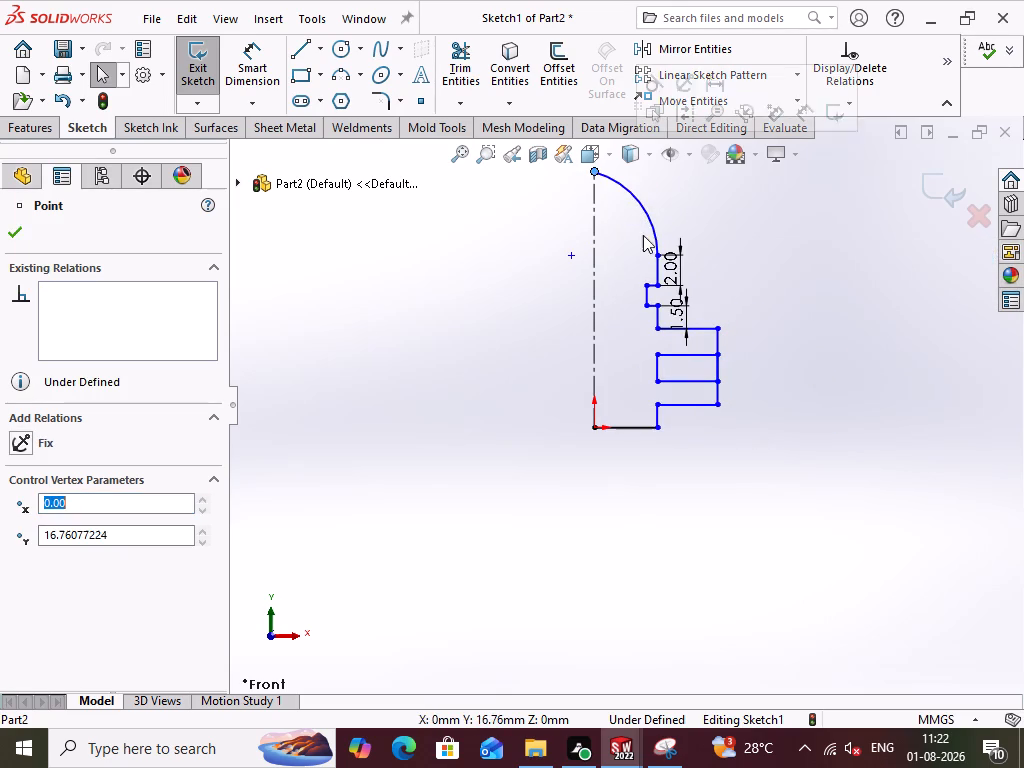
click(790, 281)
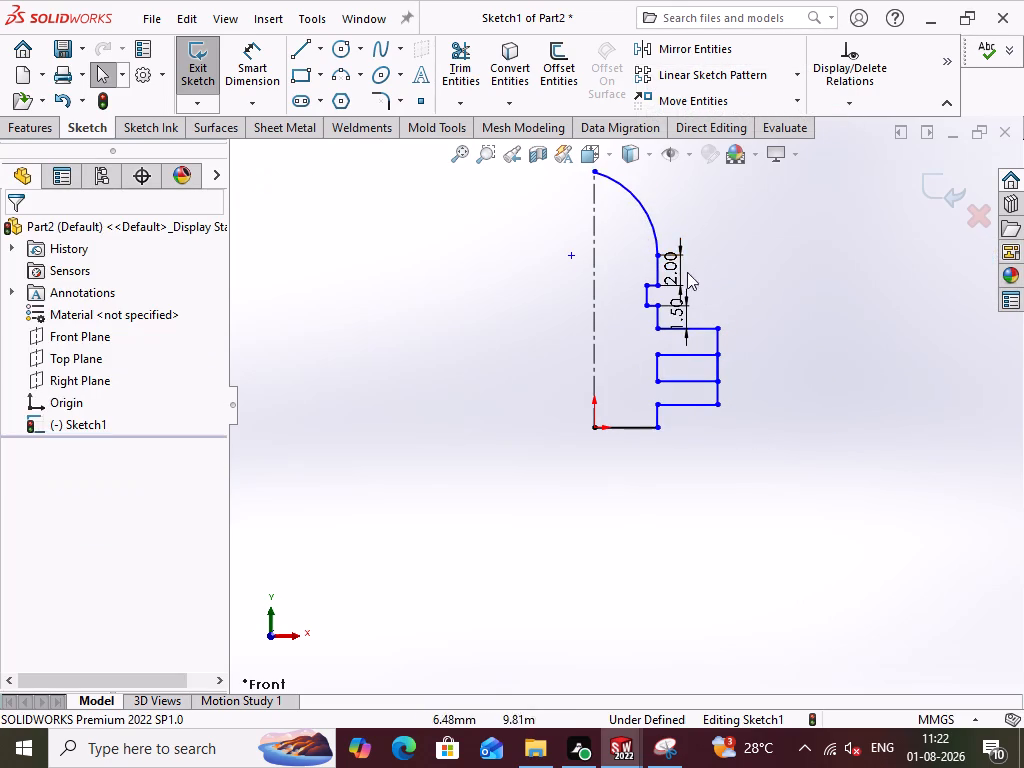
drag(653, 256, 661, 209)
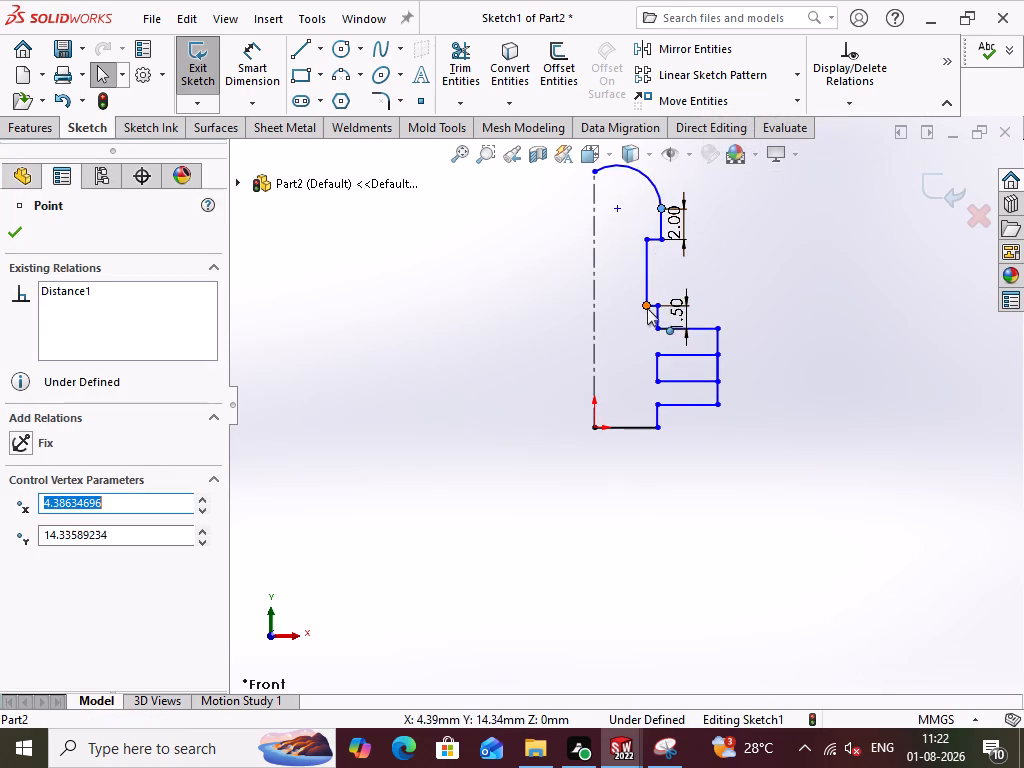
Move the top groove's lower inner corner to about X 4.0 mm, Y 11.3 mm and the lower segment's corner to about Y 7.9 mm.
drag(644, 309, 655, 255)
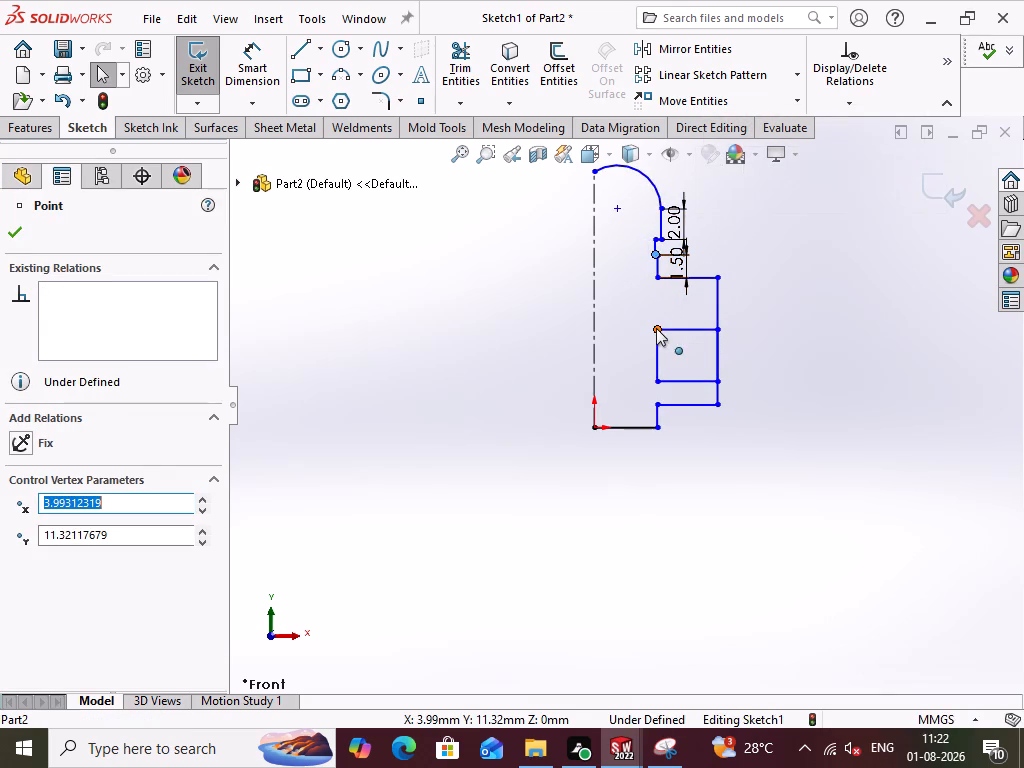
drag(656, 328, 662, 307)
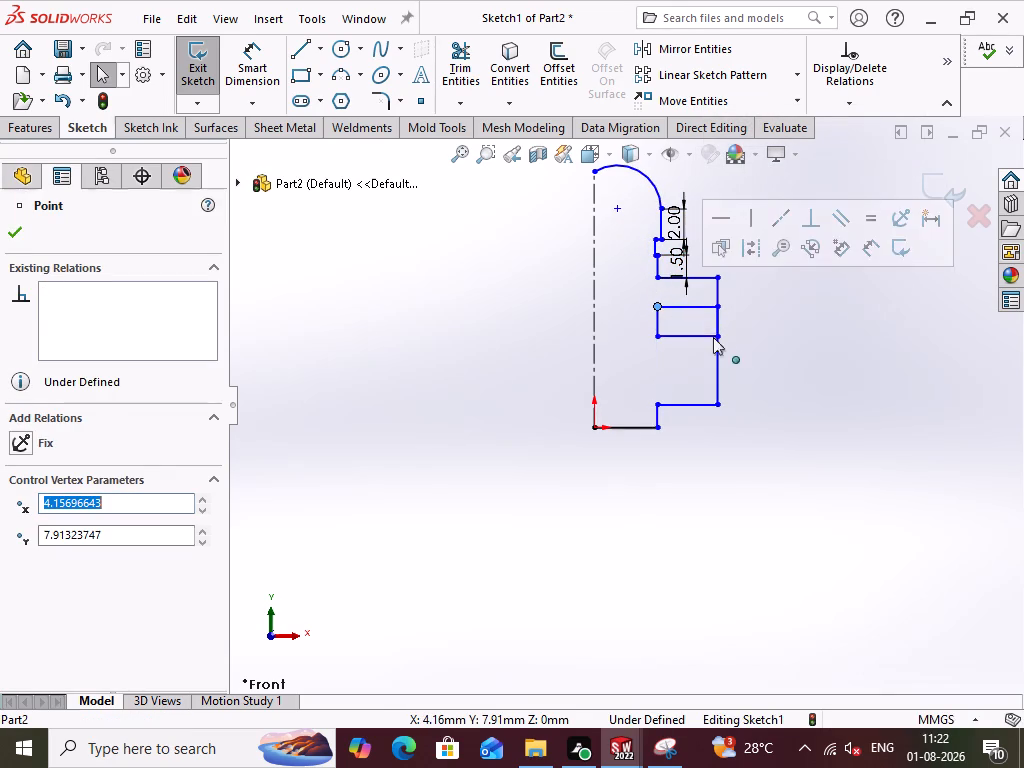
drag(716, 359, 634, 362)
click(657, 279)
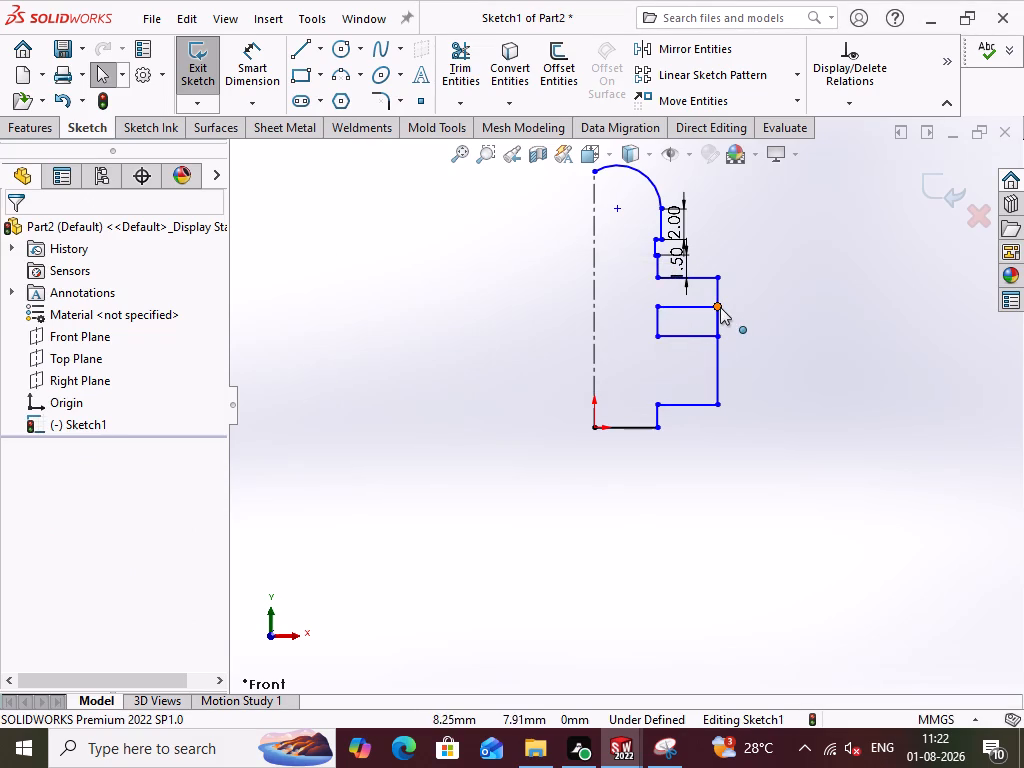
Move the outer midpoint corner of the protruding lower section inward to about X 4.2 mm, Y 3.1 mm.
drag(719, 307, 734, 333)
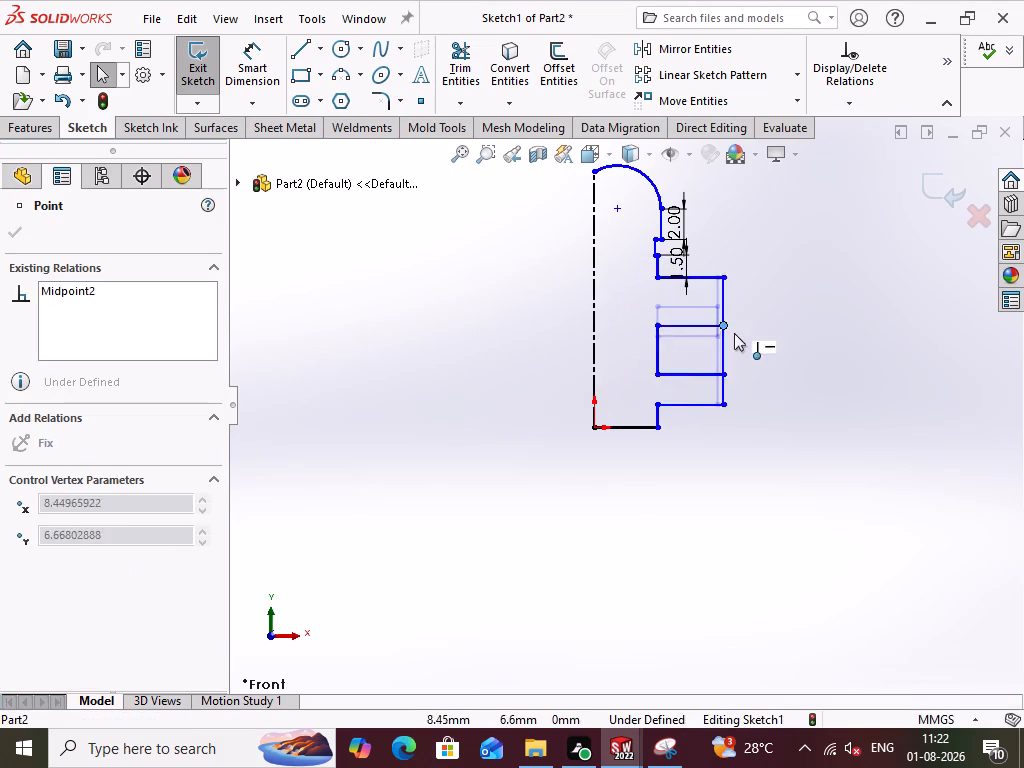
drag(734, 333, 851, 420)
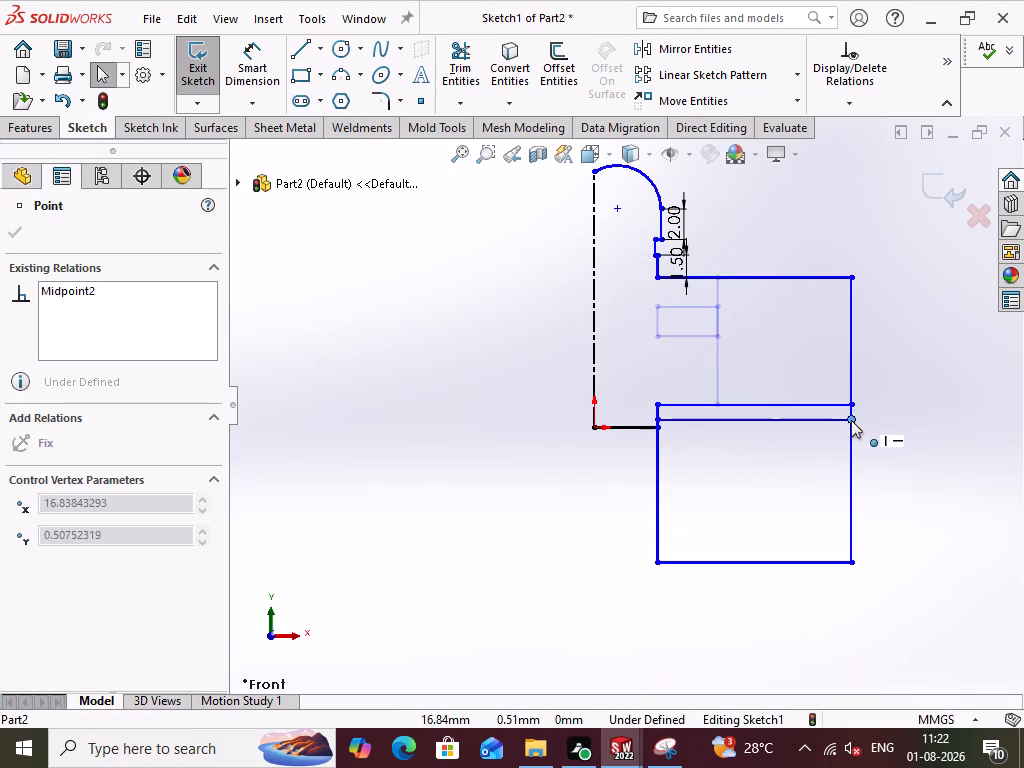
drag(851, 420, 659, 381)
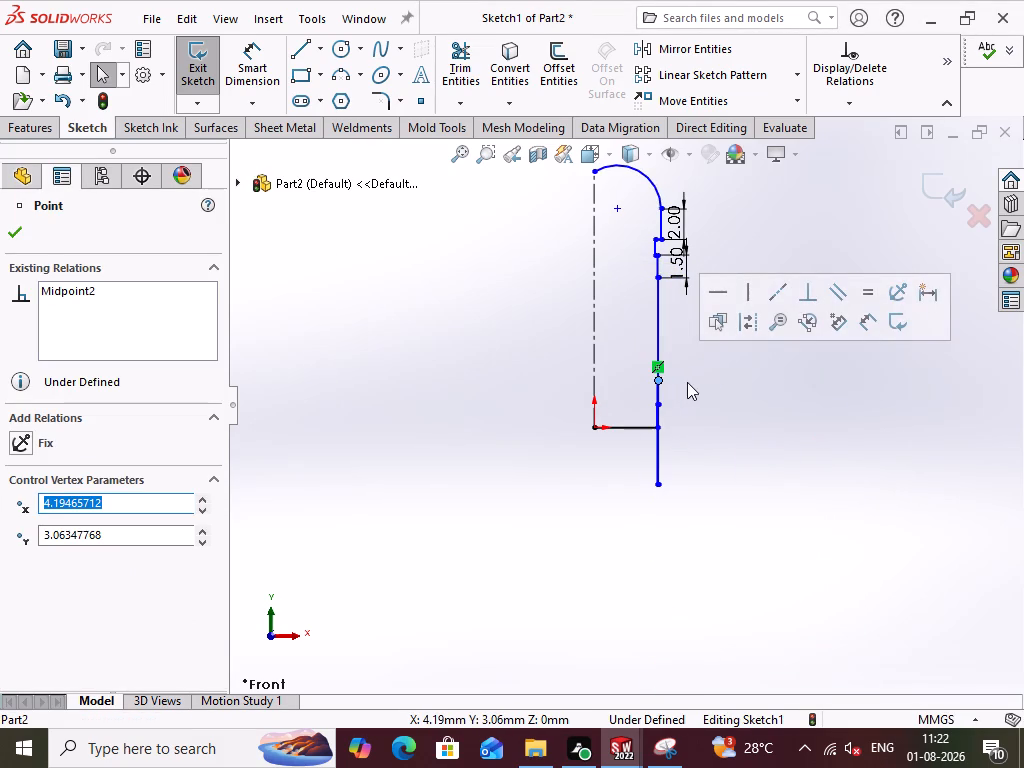
Undo all the point moves, the 1.5 mm dimension and the 2 mm value of the line below the top arc.
key(ctrl+z)
key(ctrl+z)
key(ctrl+z)
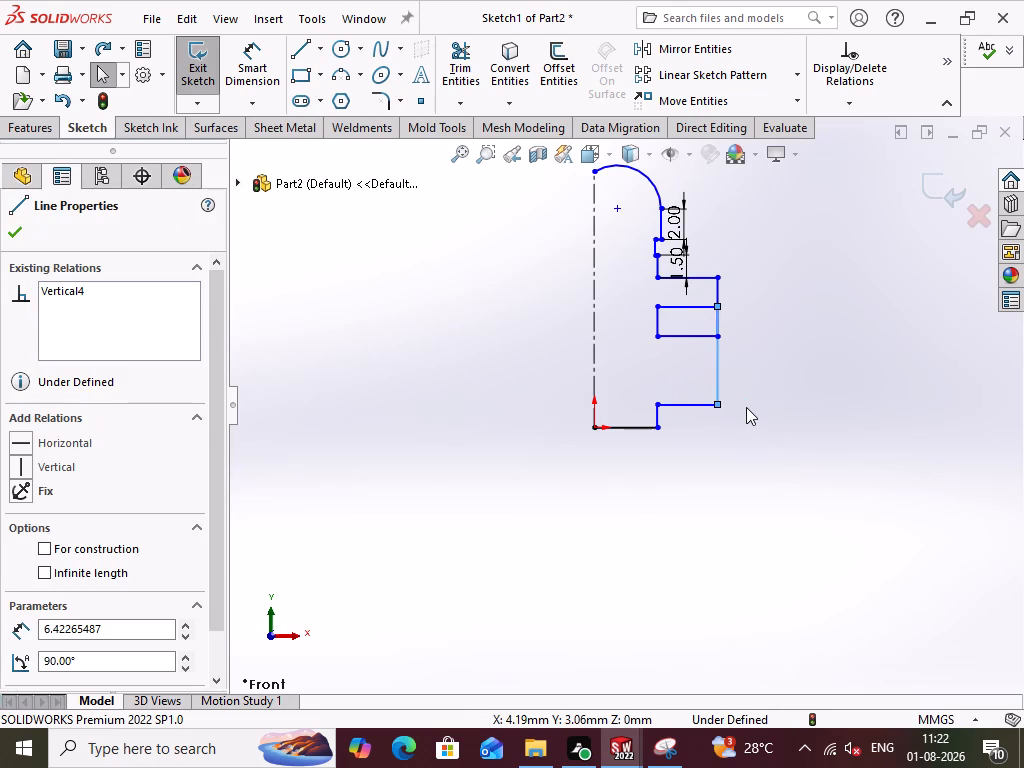
key(ctrl+z)
key(ctrl+z)
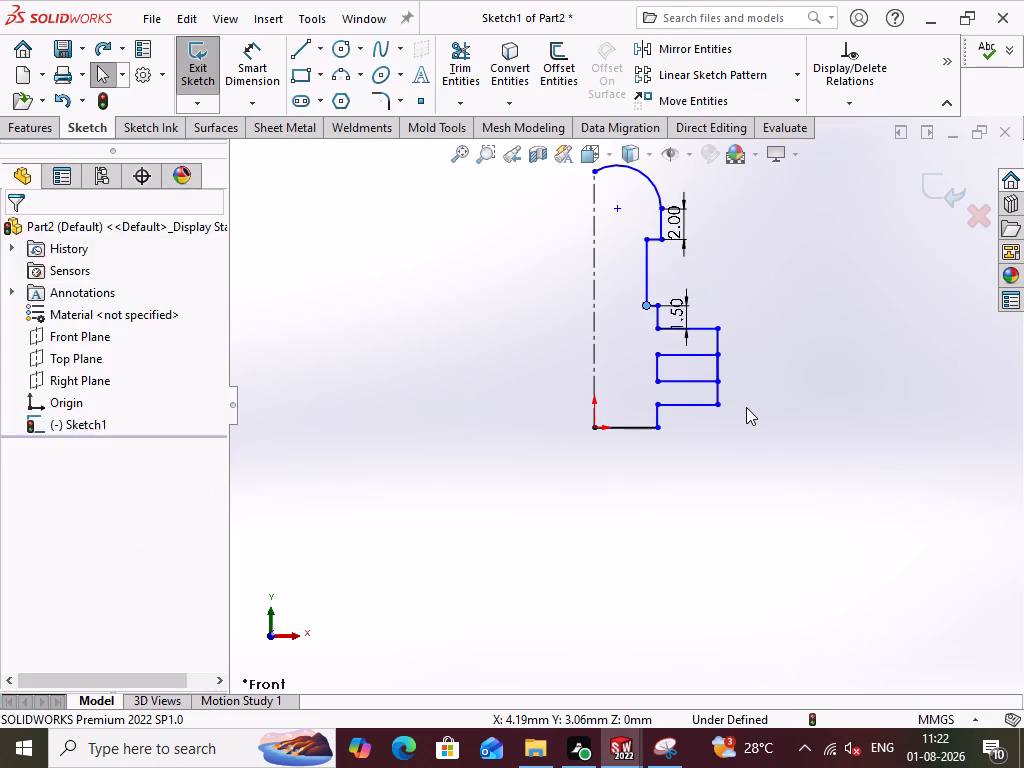
key(ctrl+z)
key(ctrl+z)
key(ctrl+z)
key(ctrl+z)
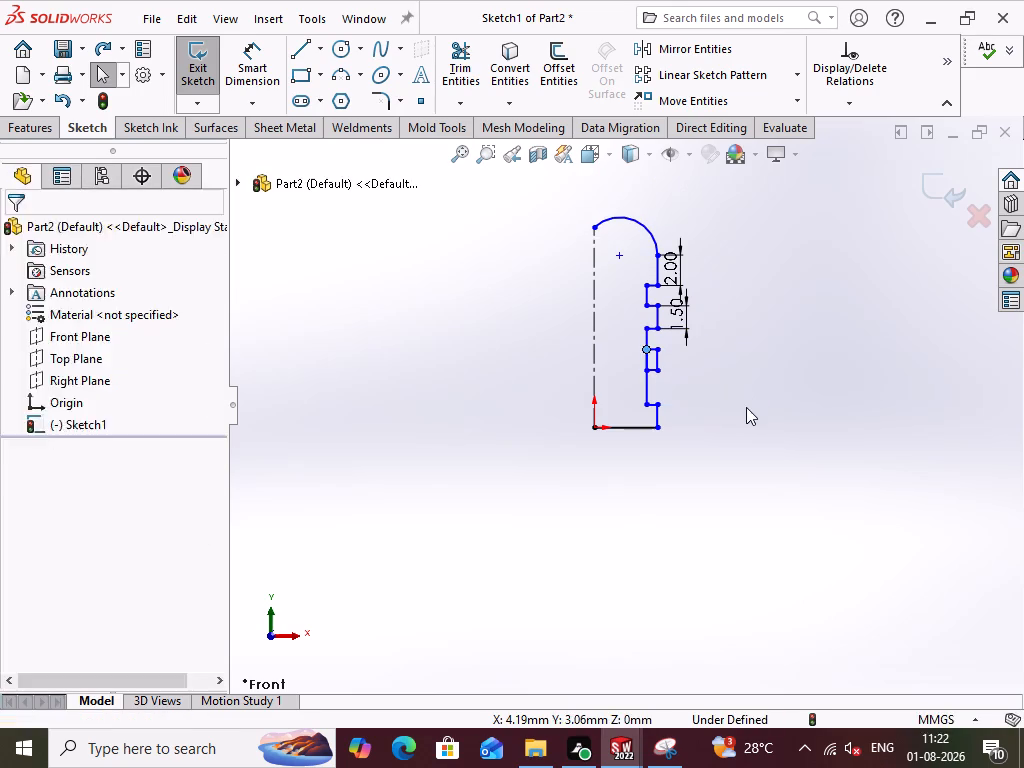
key(ctrl+z)
key(ctrl+z)
key(ctrl+z)
key(ctrl+z)
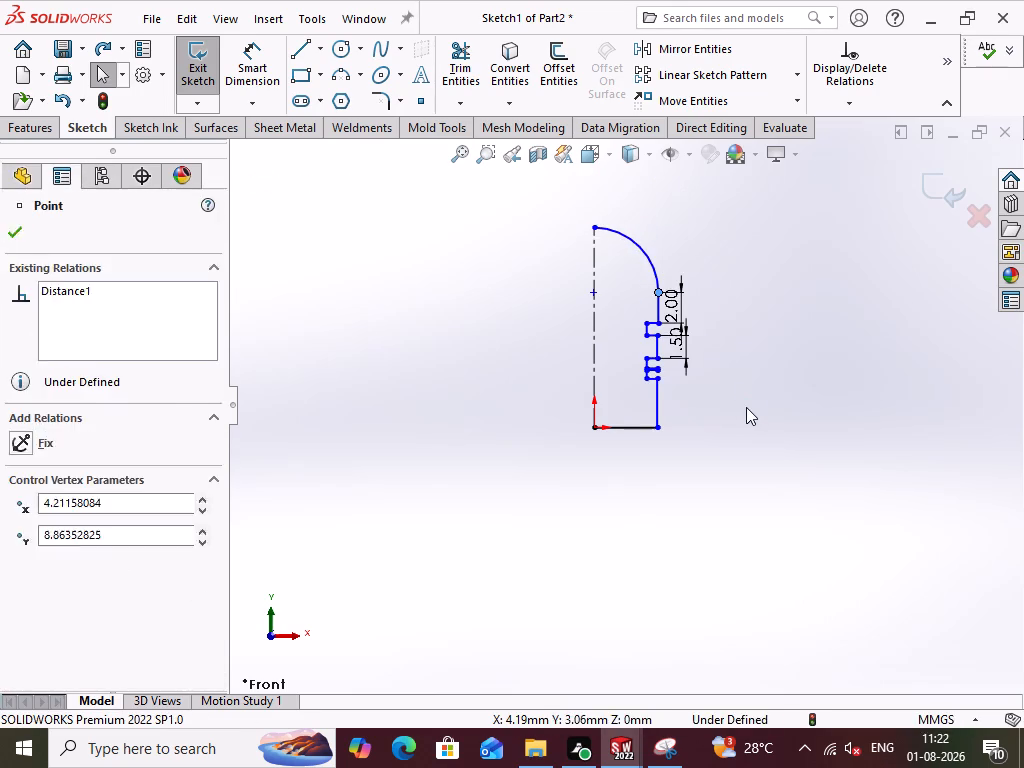
key(ctrl+z)
key(ctrl+z)
key(ctrl+z)
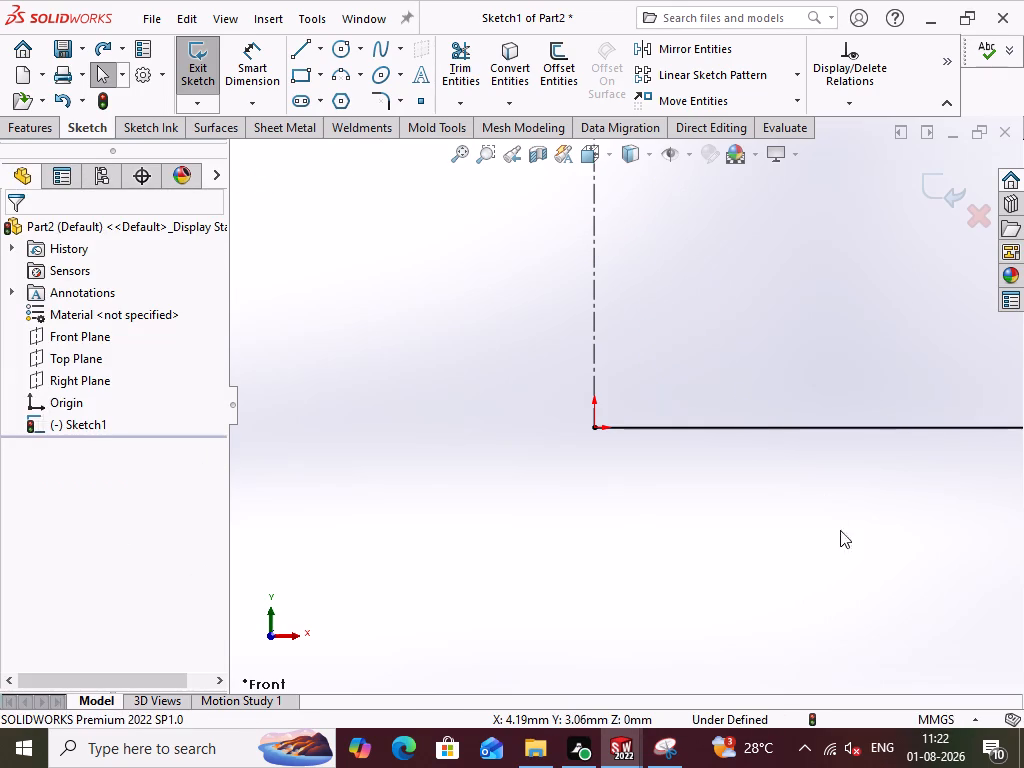
scroll(845, 551, up, 2)
scroll(861, 457, up, 4)
scroll(784, 307, up, 3)
scroll(665, 293, up, 3)
scroll(771, 281, down, 2)
scroll(551, 320, down, 1)
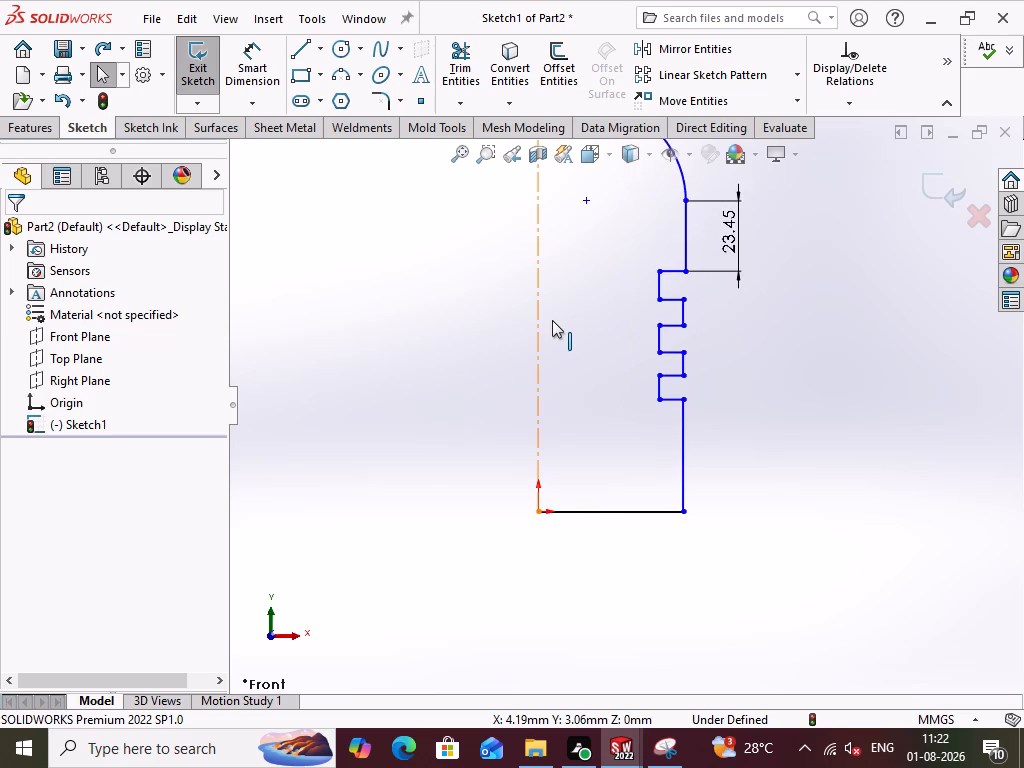
Make the inner vertical lines of the three side grooves equal in length.
scroll(600, 304, up, 2)
scroll(600, 300, down, 3)
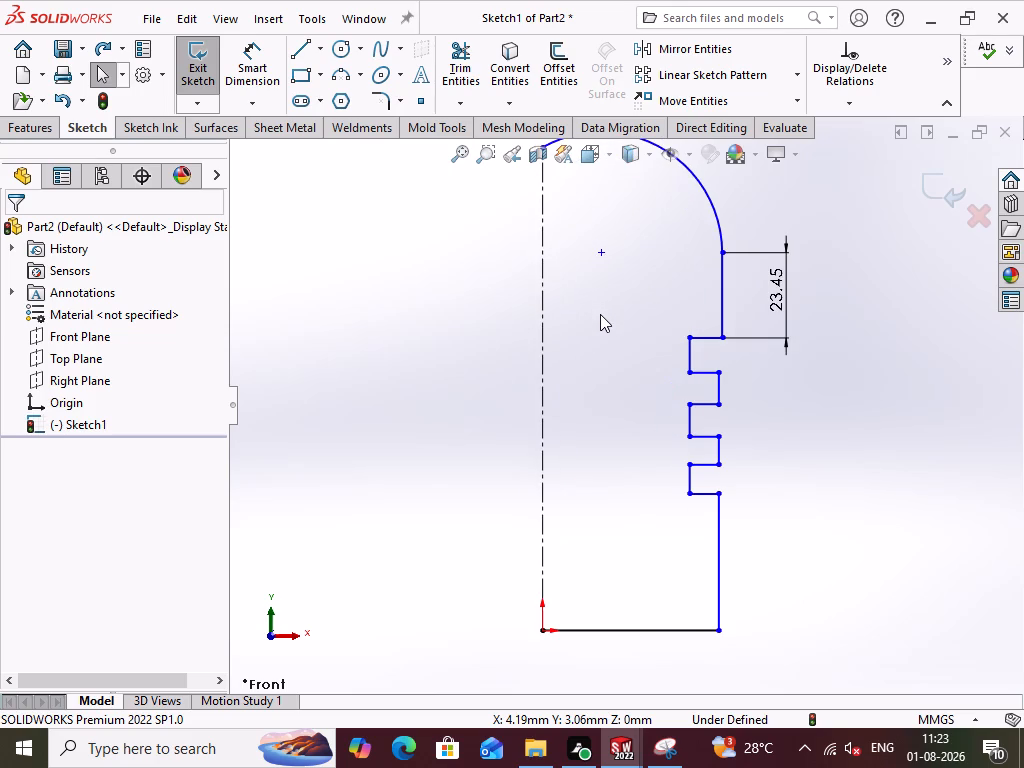
click(688, 352)
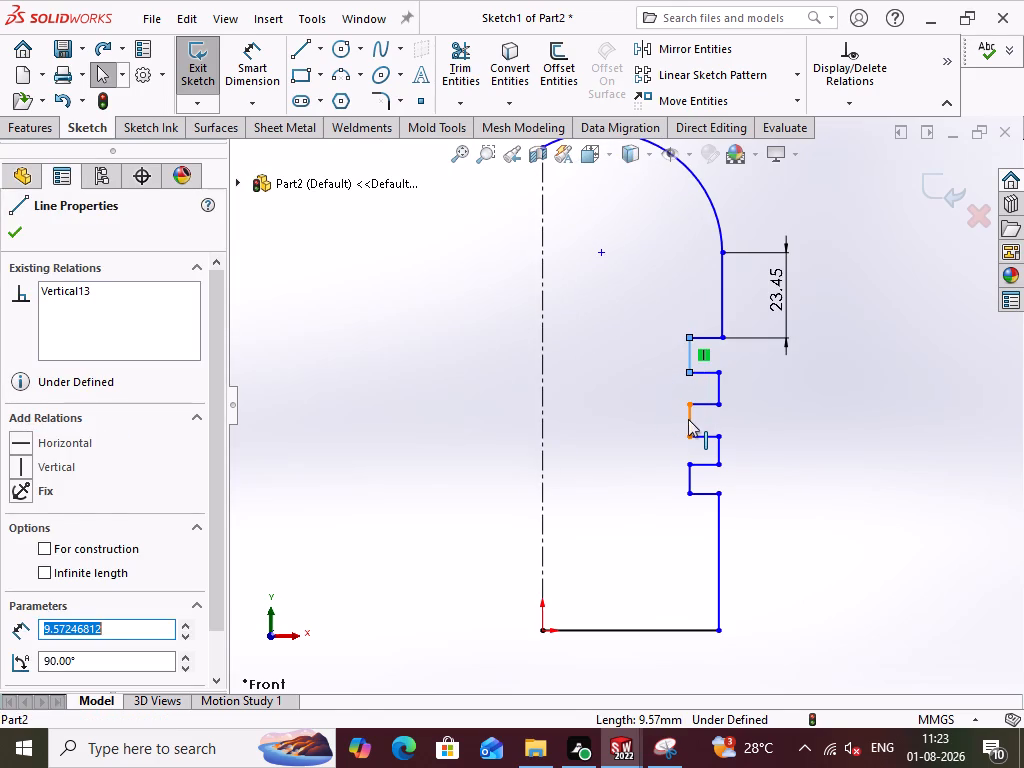
ctrl+click(688, 419)
ctrl+click(689, 480)
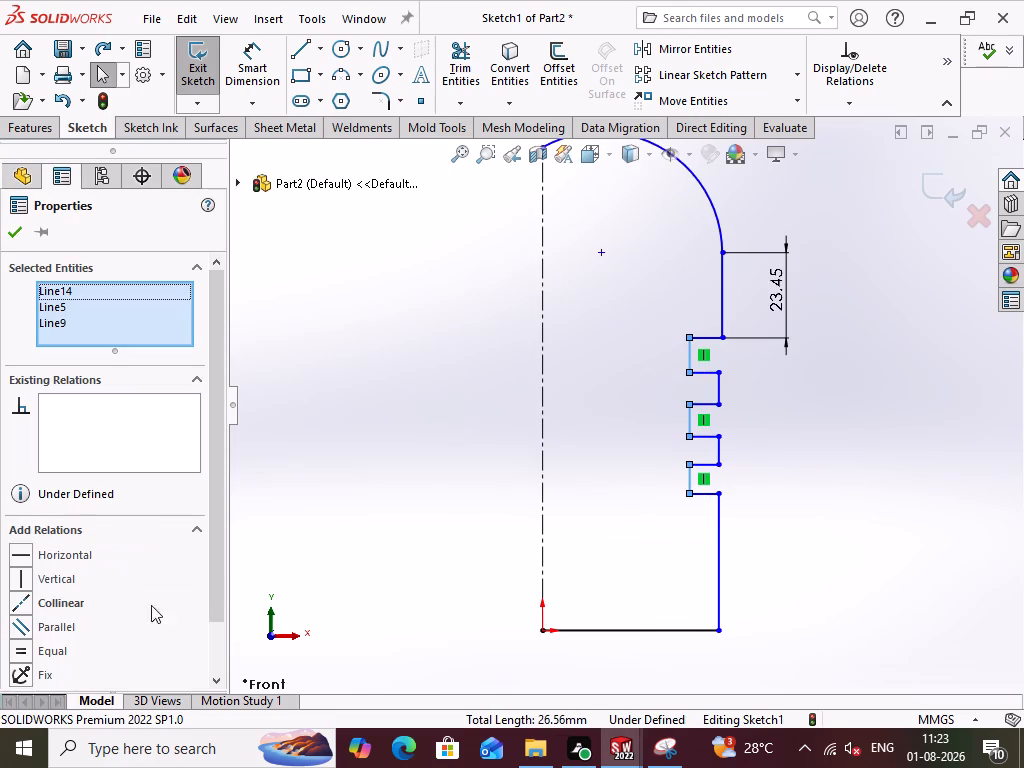
click(55, 648)
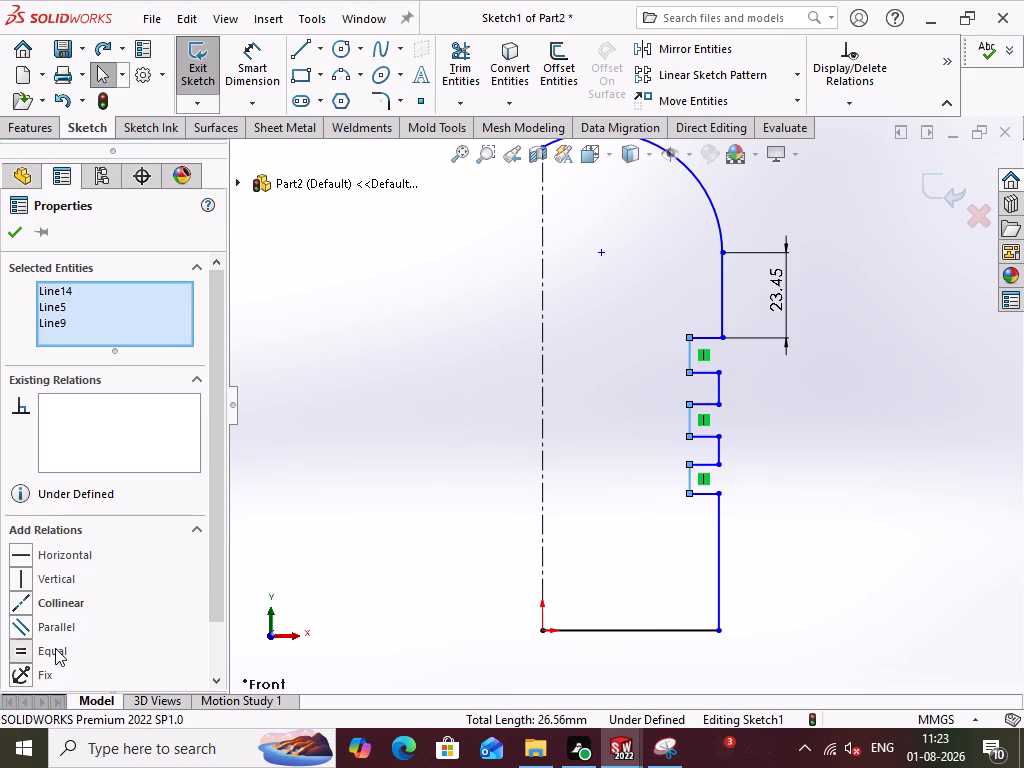
click(372, 426)
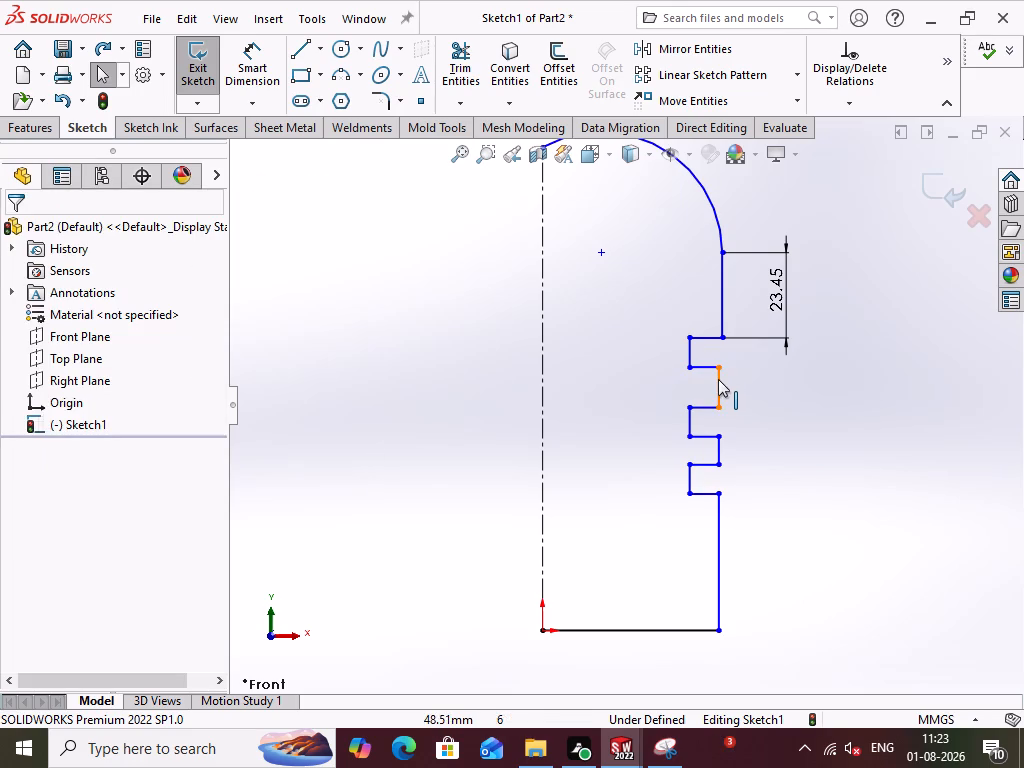
Make the two outer vertical lines between the grooves equal in length.
click(718, 379)
ctrl+click(721, 454)
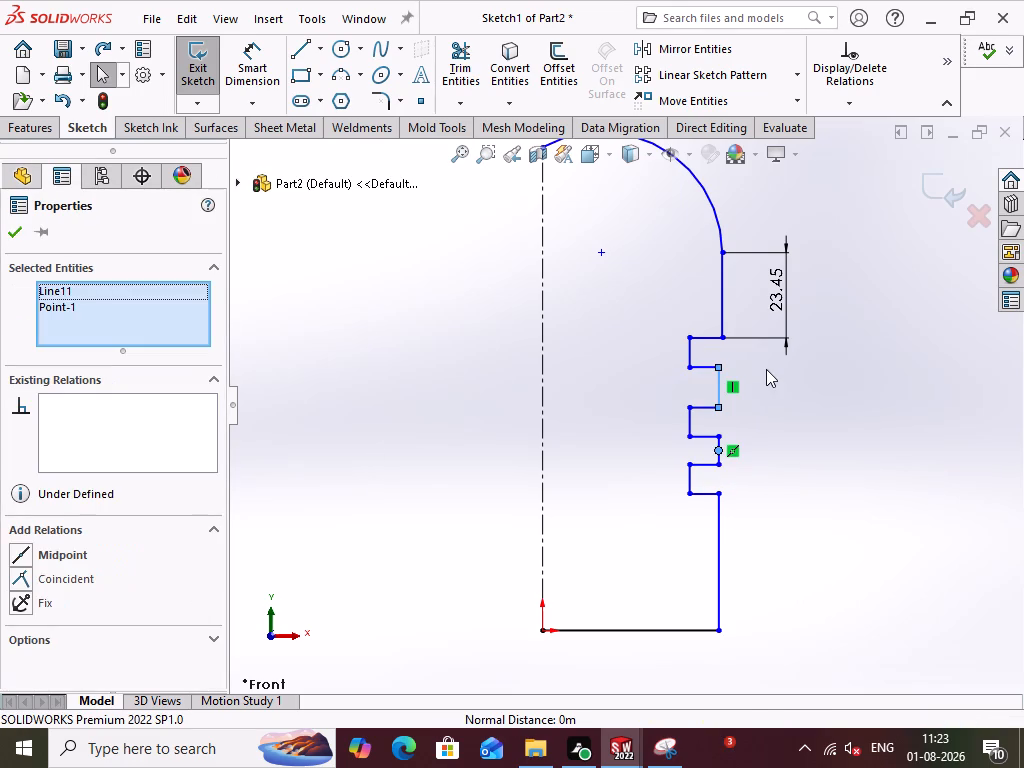
click(504, 414)
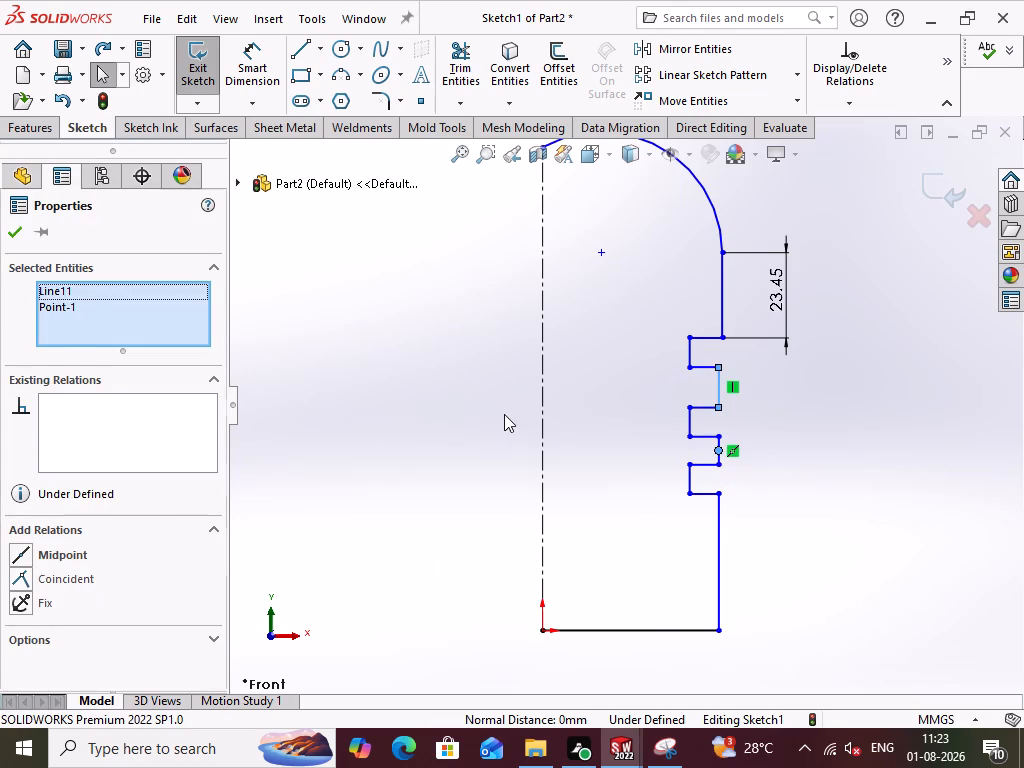
click(718, 447)
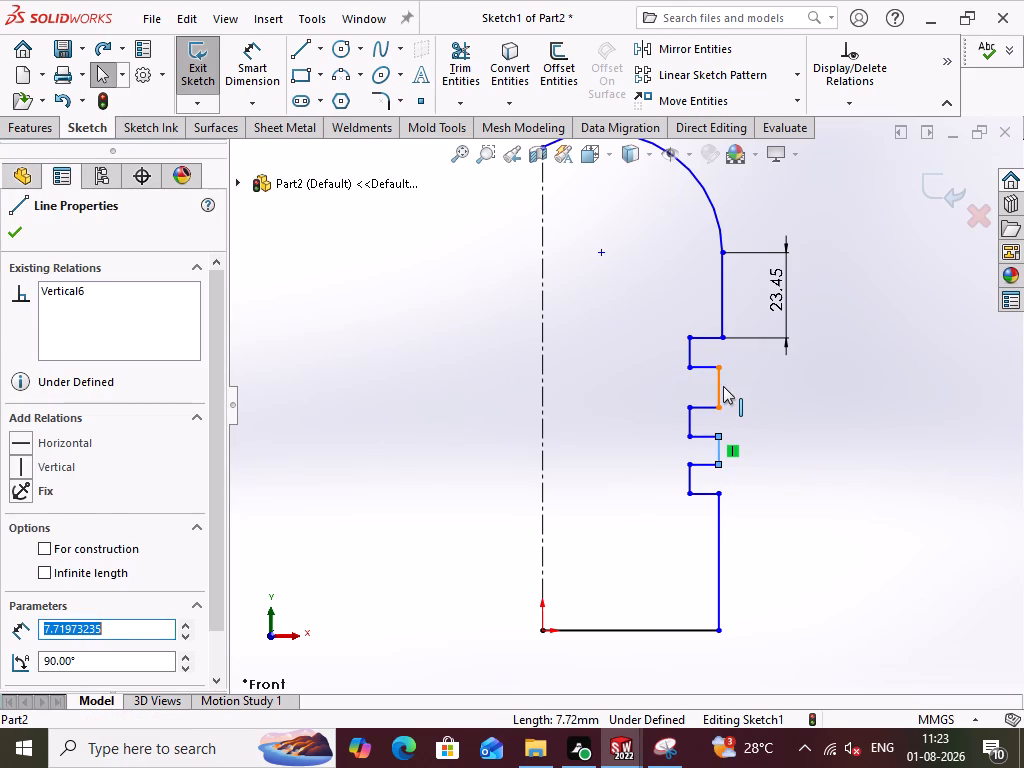
ctrl+click(723, 386)
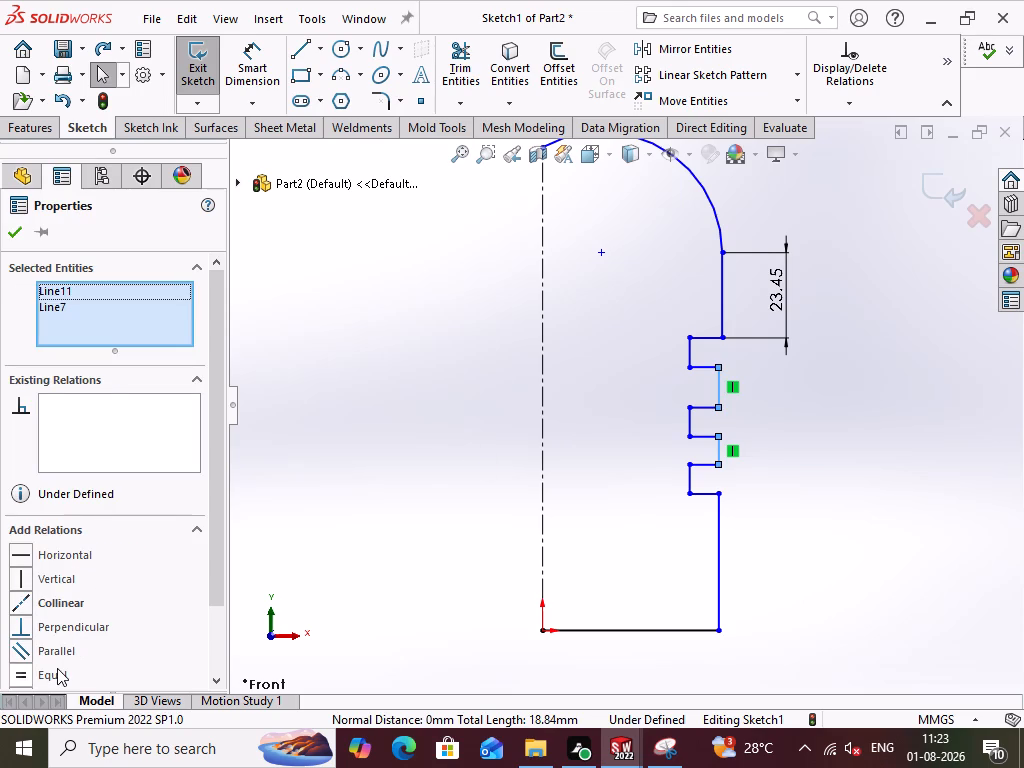
click(57, 669)
click(344, 464)
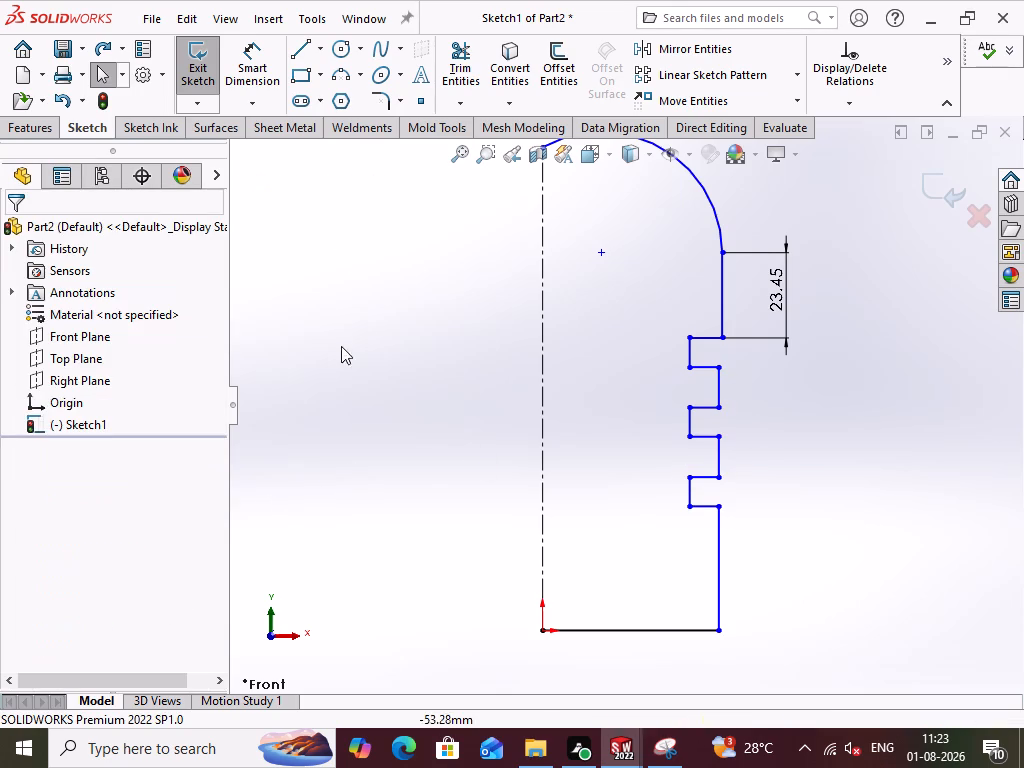
Dimension the upper outer vertical line between the grooves at 1.5 mm.
click(269, 67)
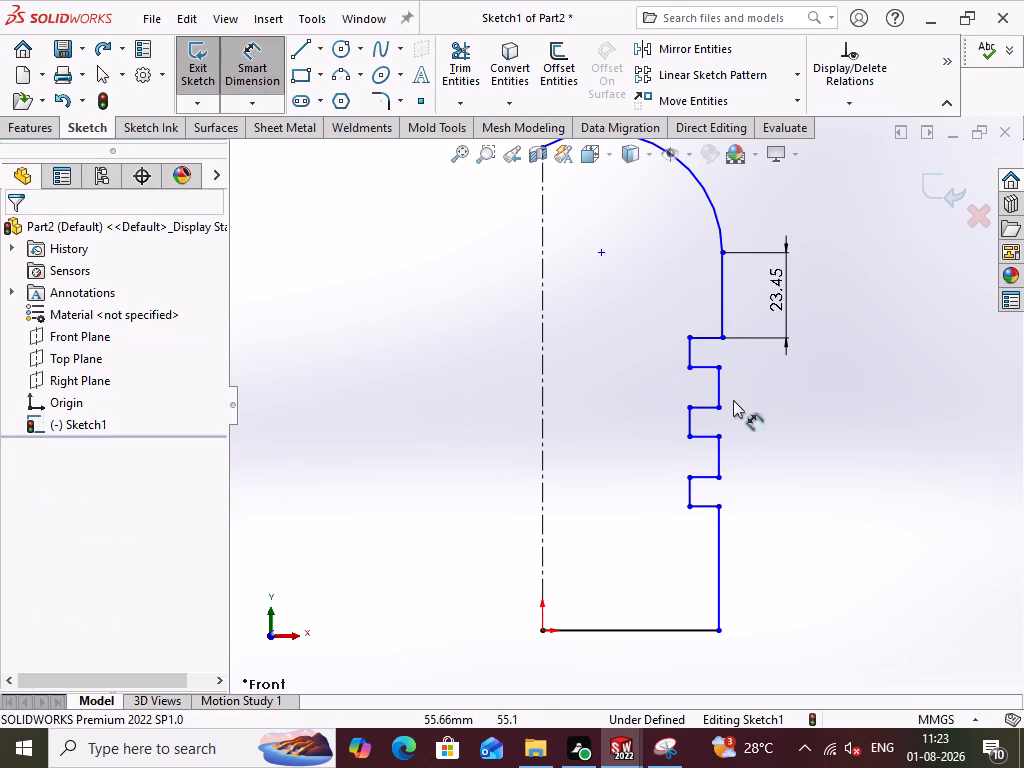
click(723, 387)
click(776, 386)
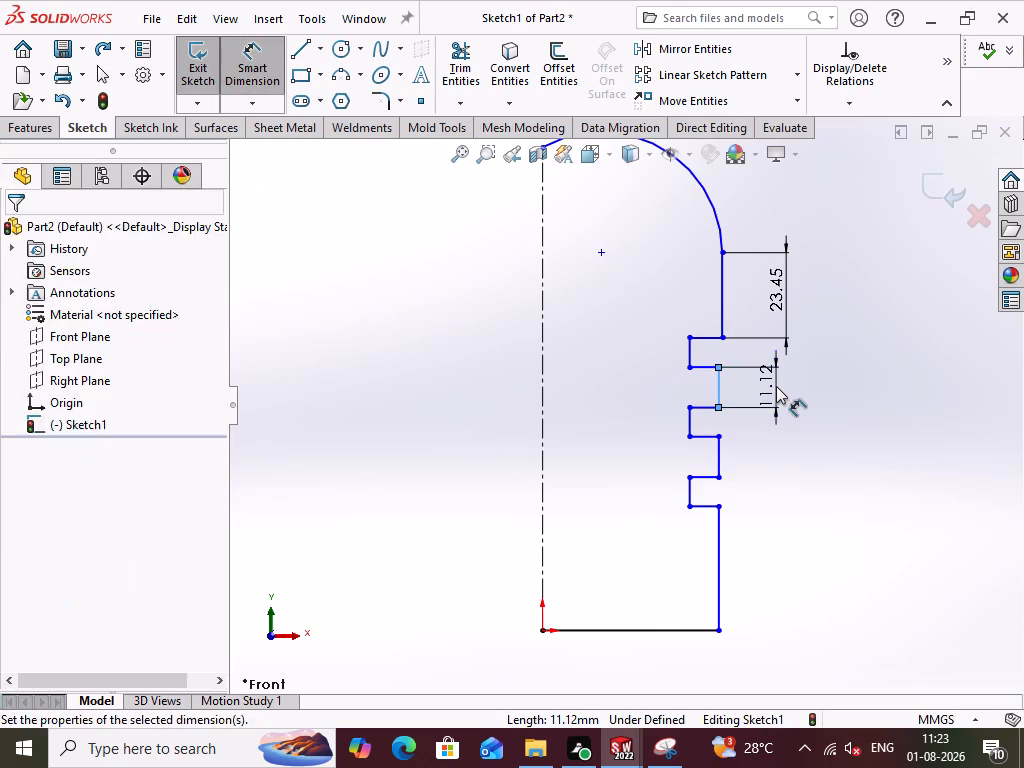
text(1.5)
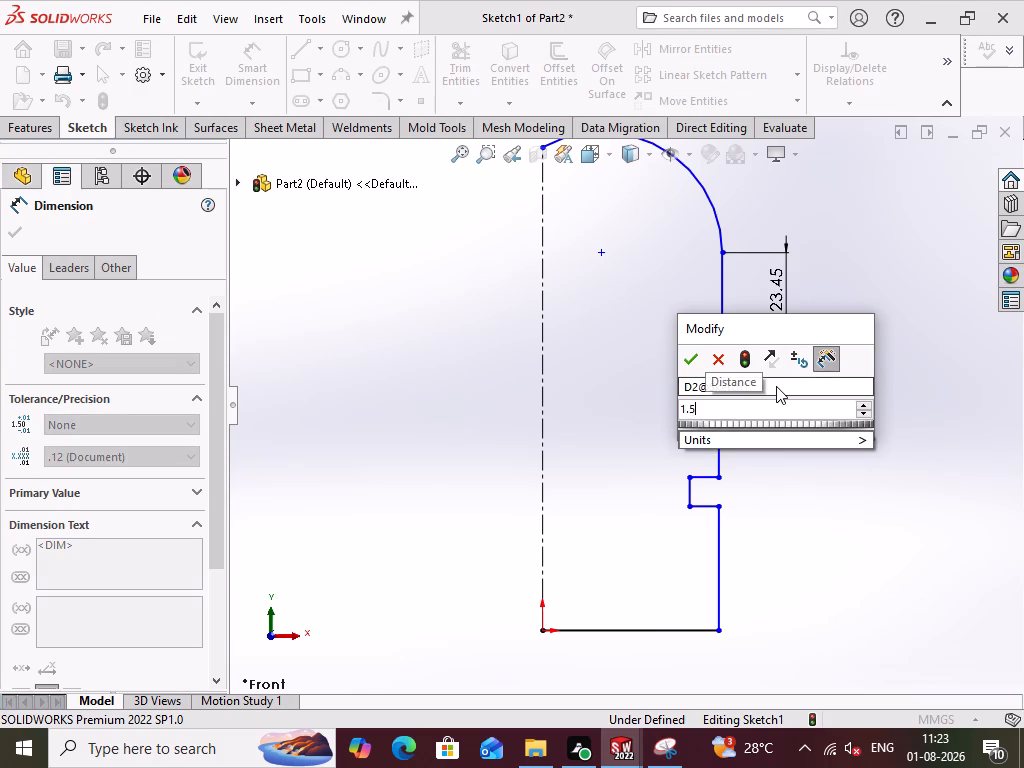
key(Return)
click(778, 489)
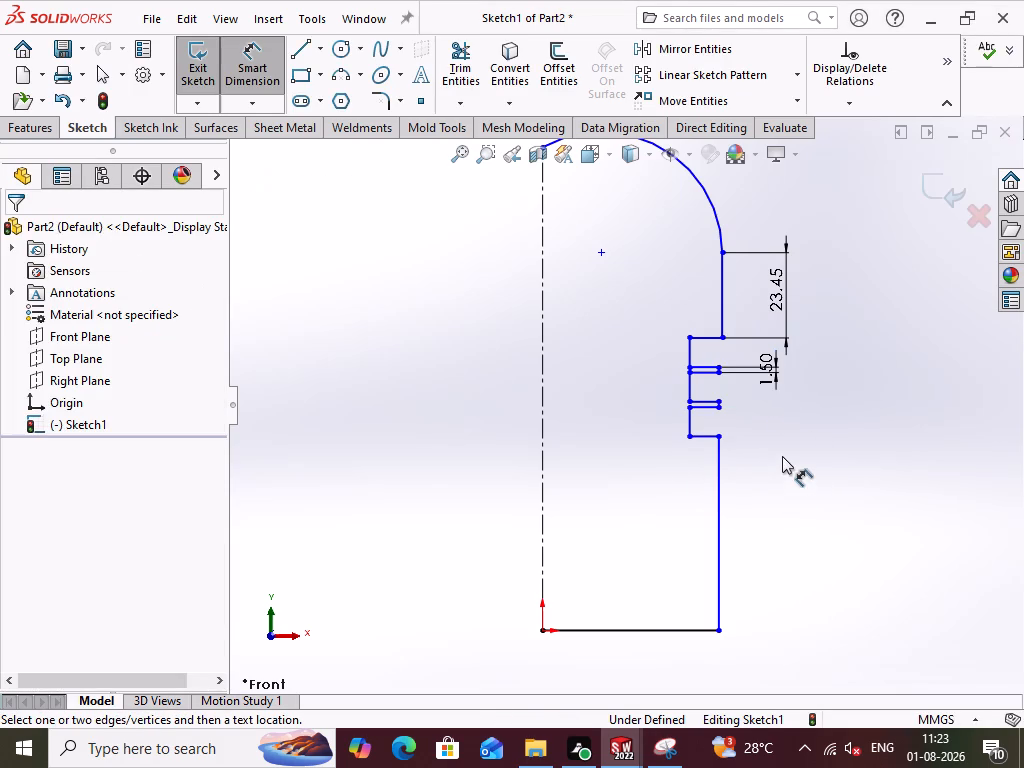
Set the length of the vertical line between the top arc and the uppermost groove to 2 mm.
double_click(783, 294)
key(2)
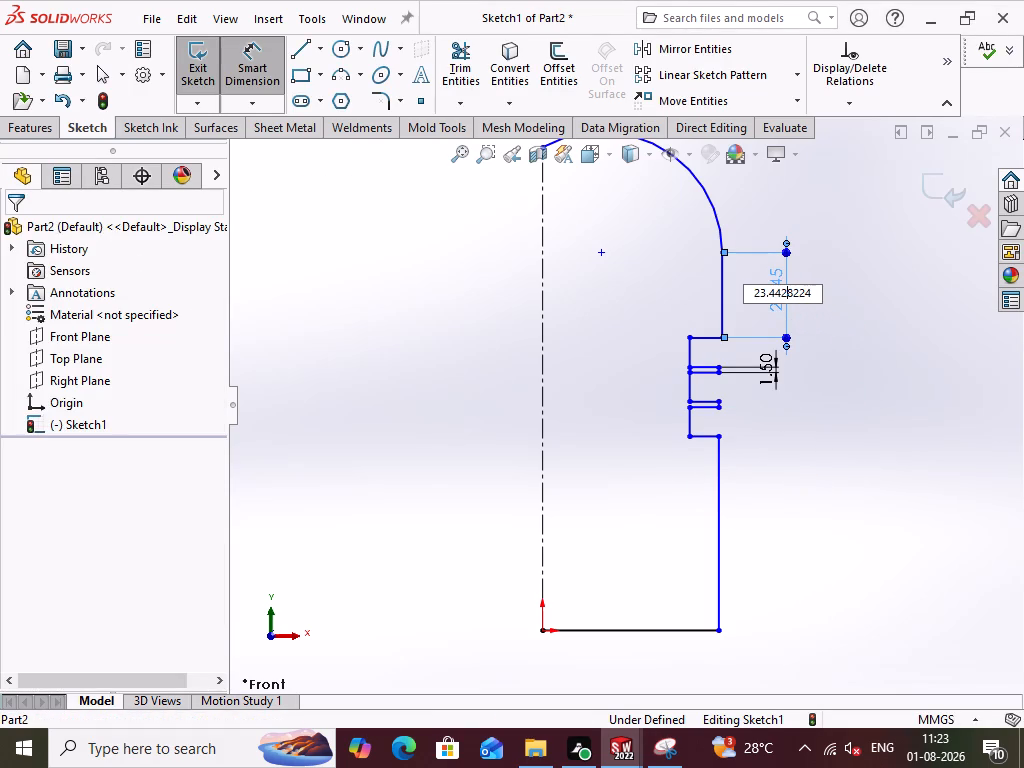
key(Return)
double_click(777, 293)
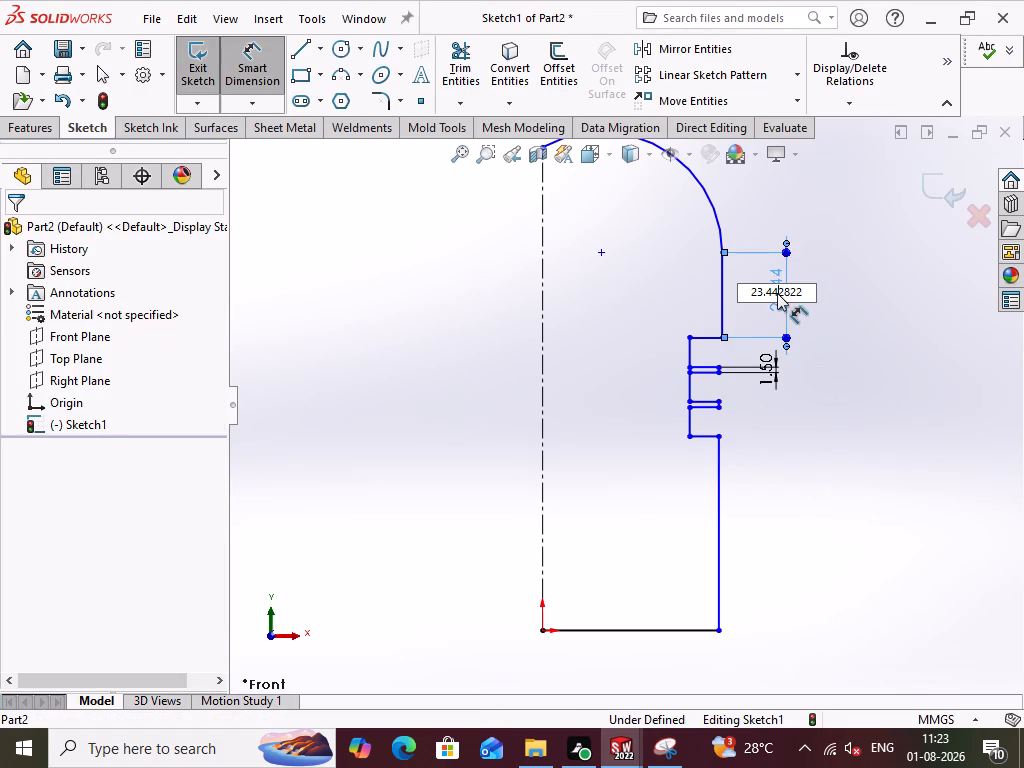
key(2)
key(Return)
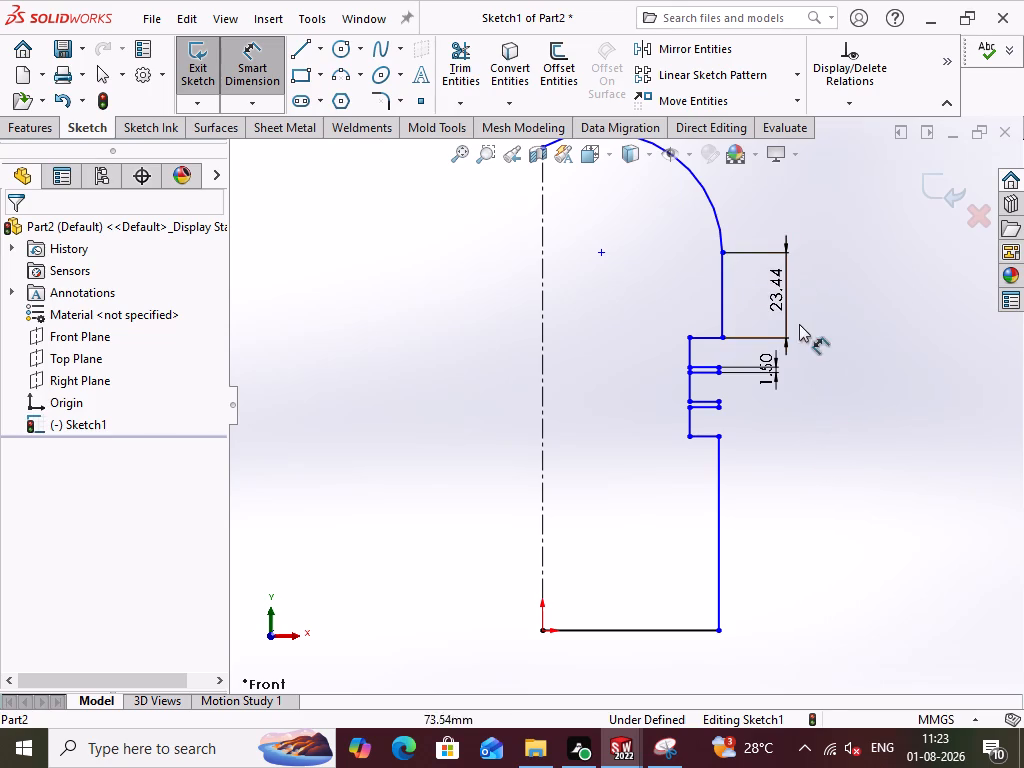
double_click(776, 293)
key(2)
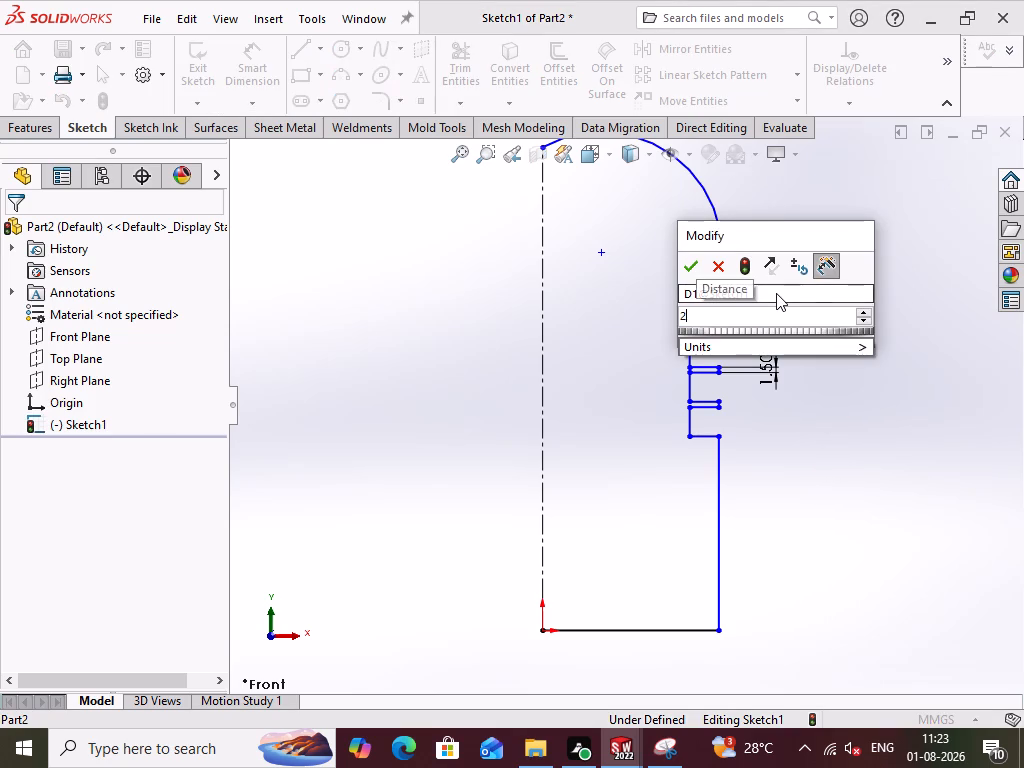
key(Return)
click(823, 441)
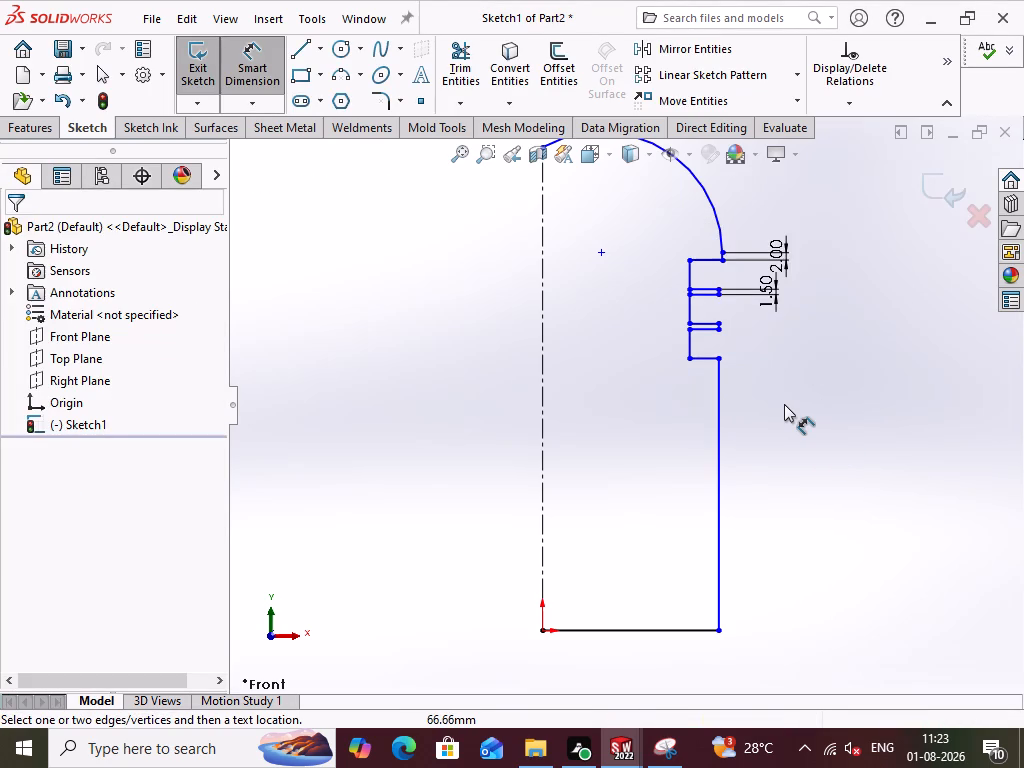
Dimension the inner vertical line of the lowest groove at 1.5 mm.
scroll(784, 404, down, 1)
scroll(595, 248, down, 1)
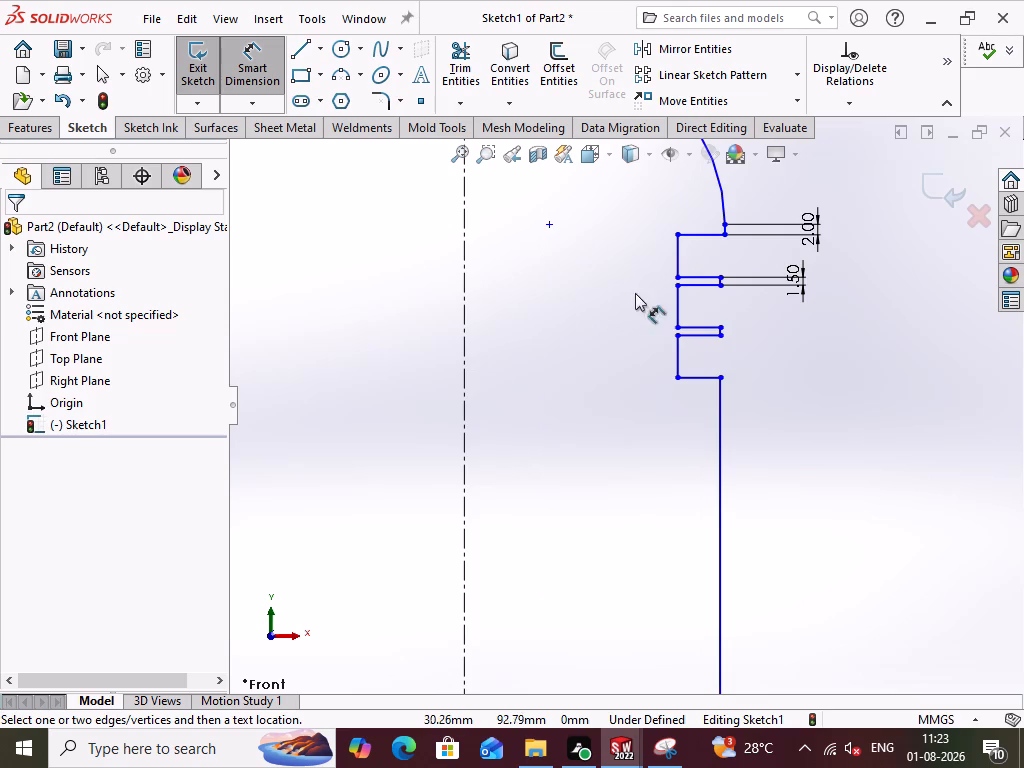
click(680, 356)
click(812, 356)
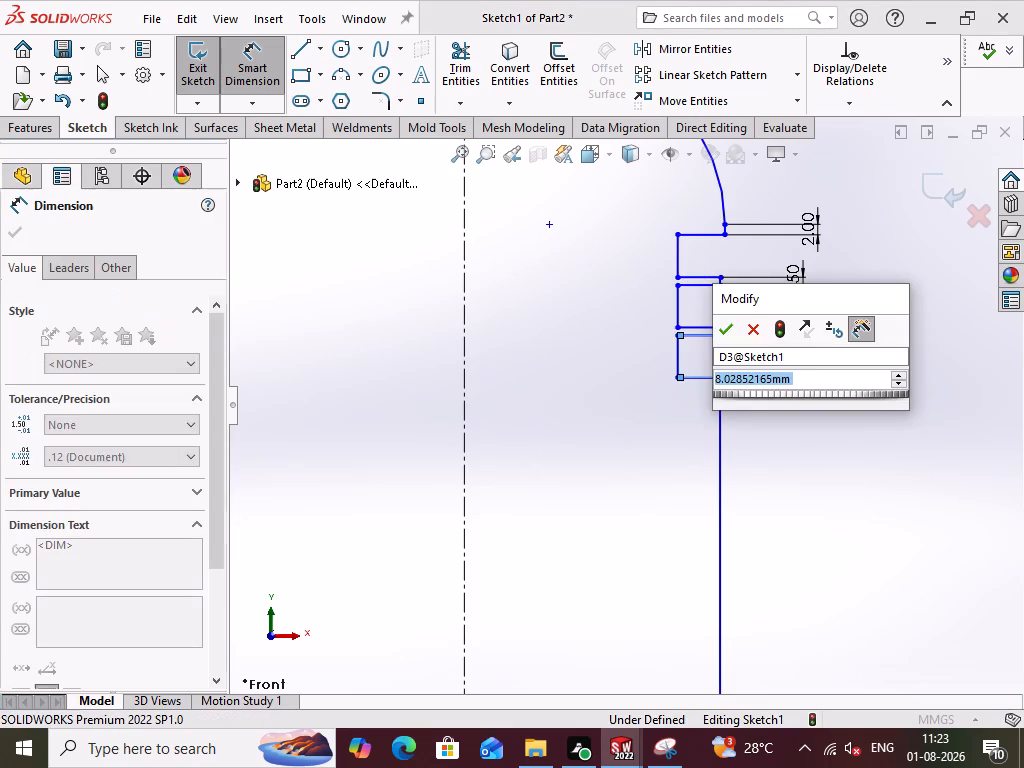
text(1.5)
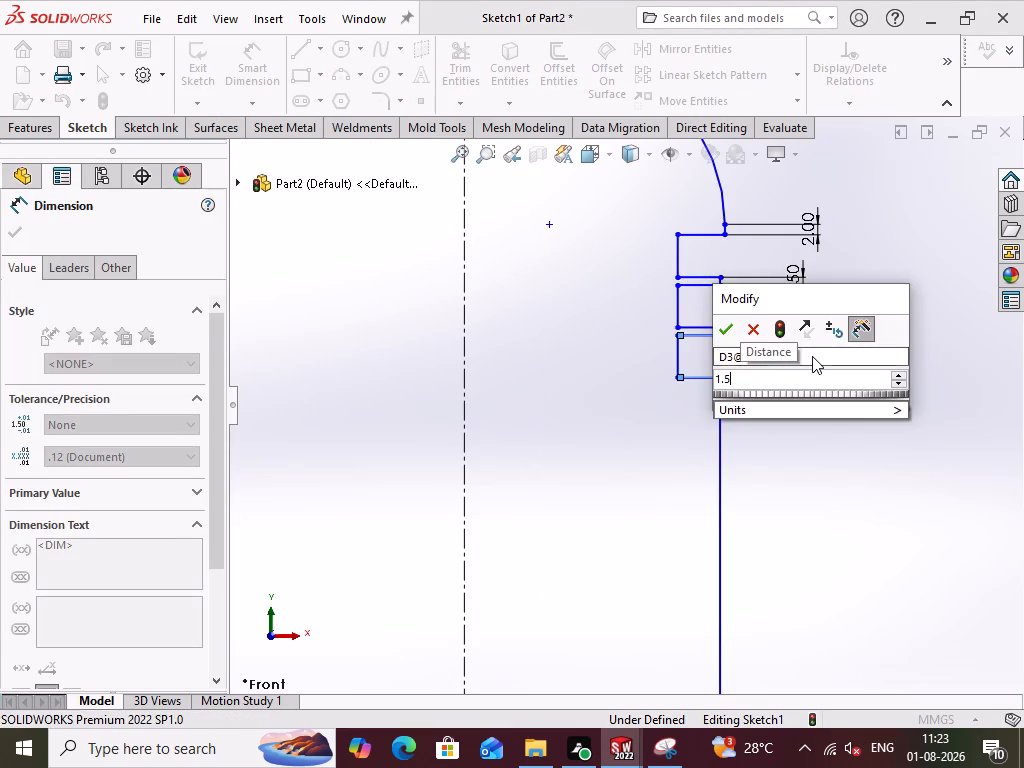
key(Return)
click(780, 436)
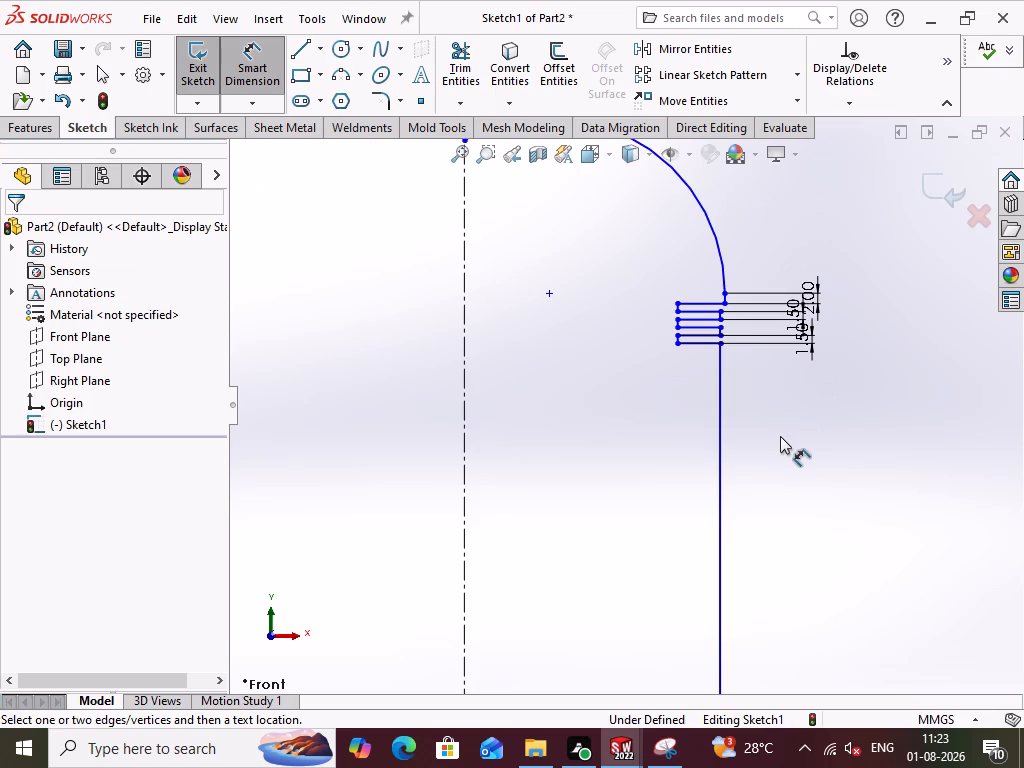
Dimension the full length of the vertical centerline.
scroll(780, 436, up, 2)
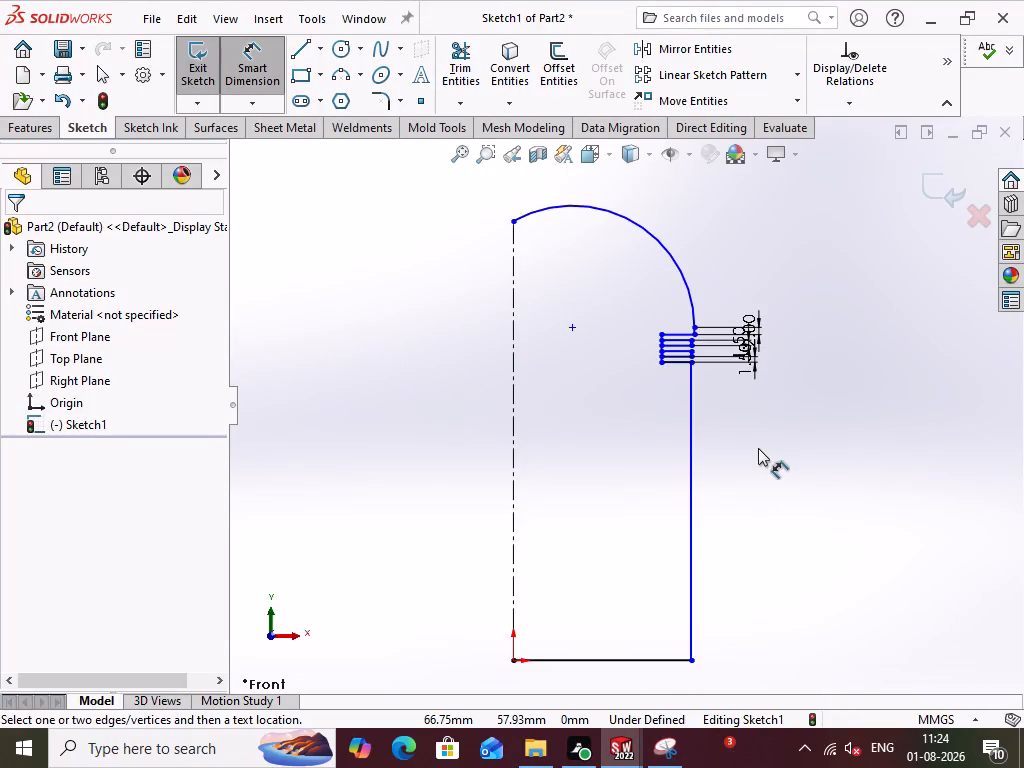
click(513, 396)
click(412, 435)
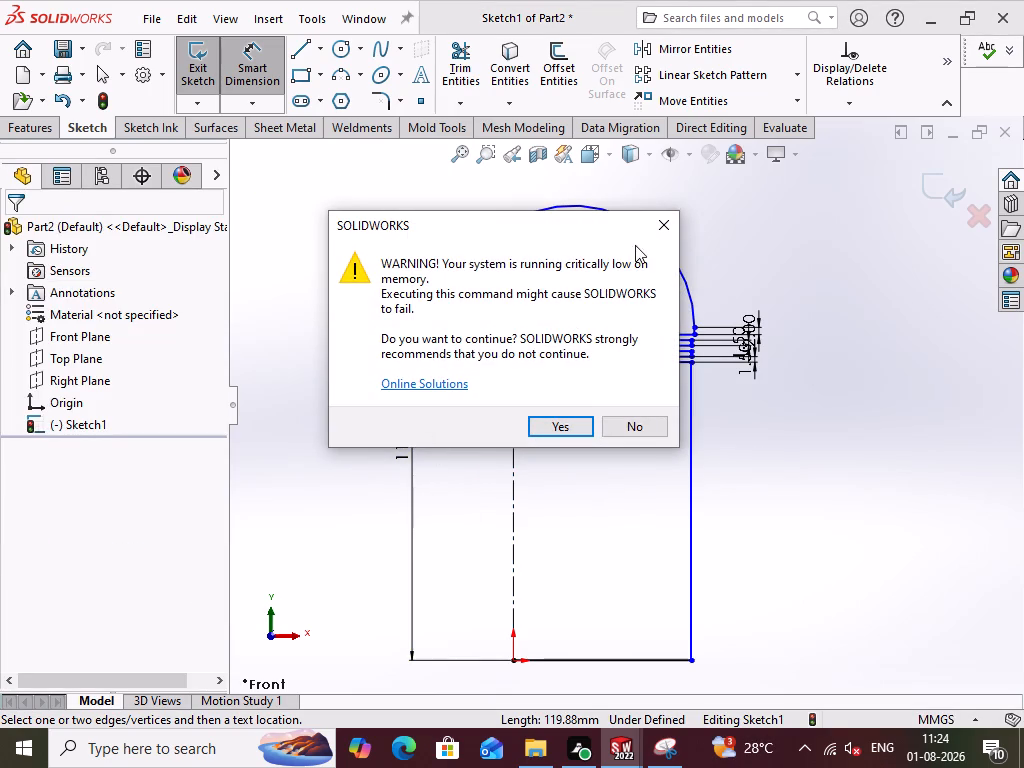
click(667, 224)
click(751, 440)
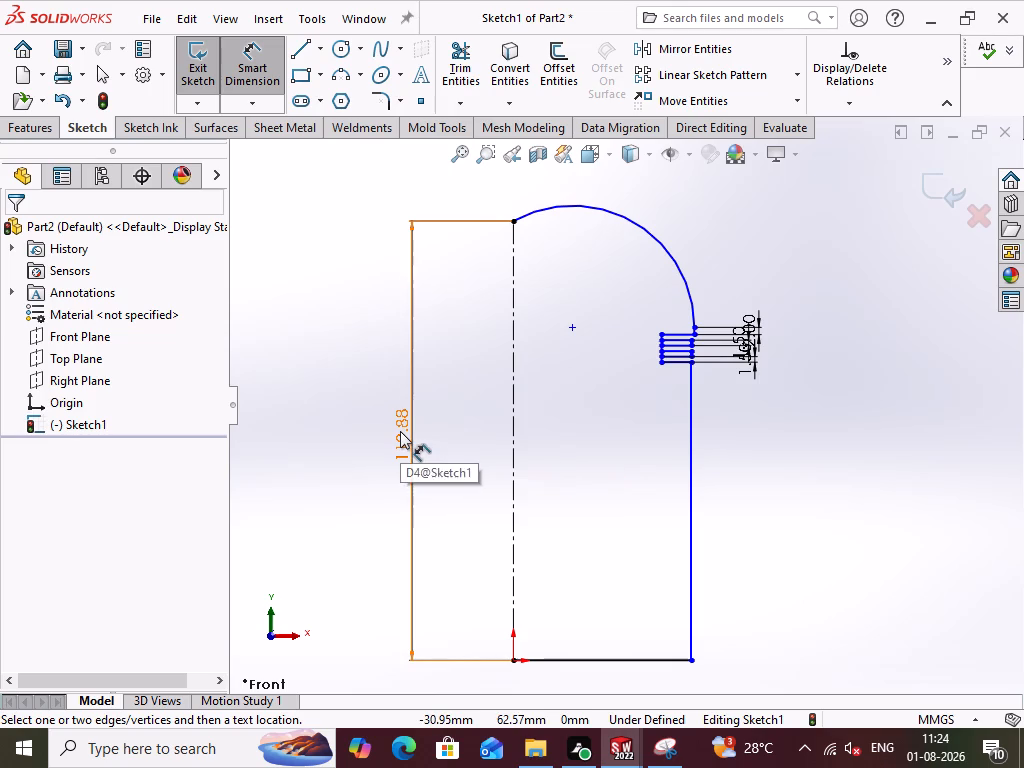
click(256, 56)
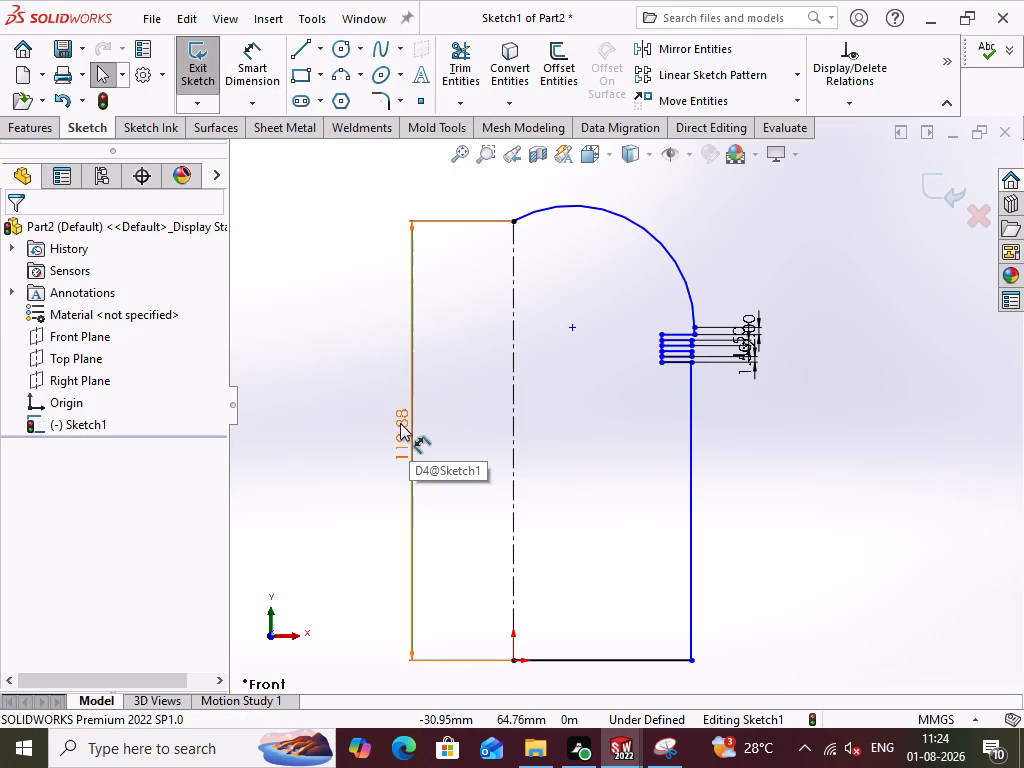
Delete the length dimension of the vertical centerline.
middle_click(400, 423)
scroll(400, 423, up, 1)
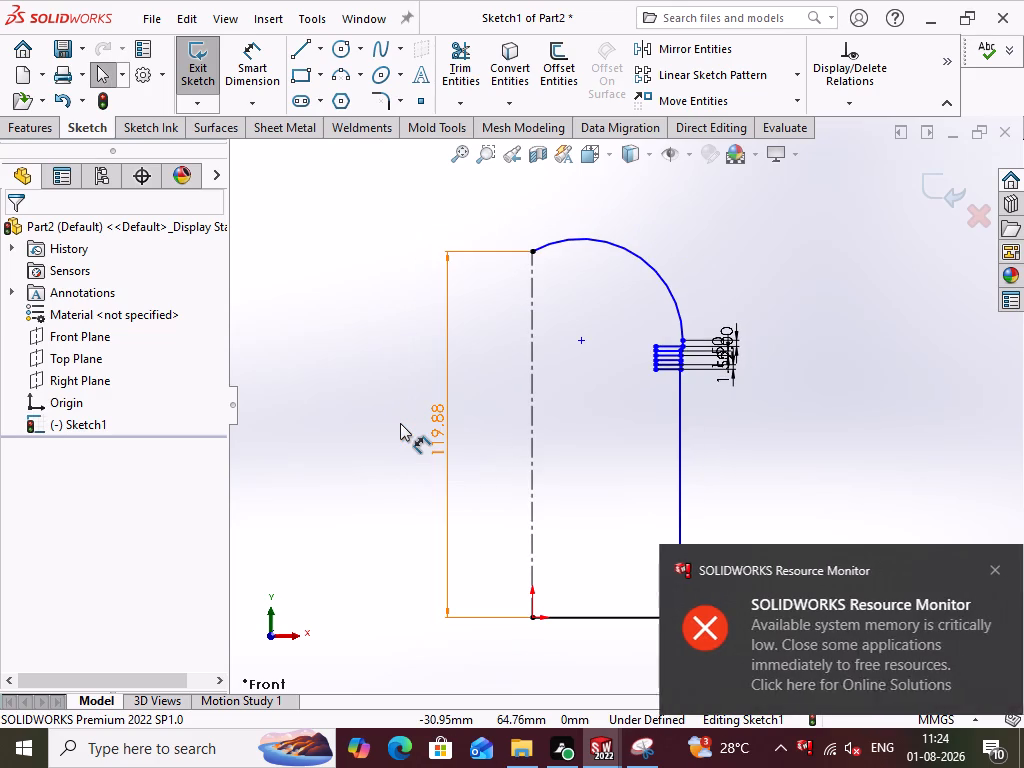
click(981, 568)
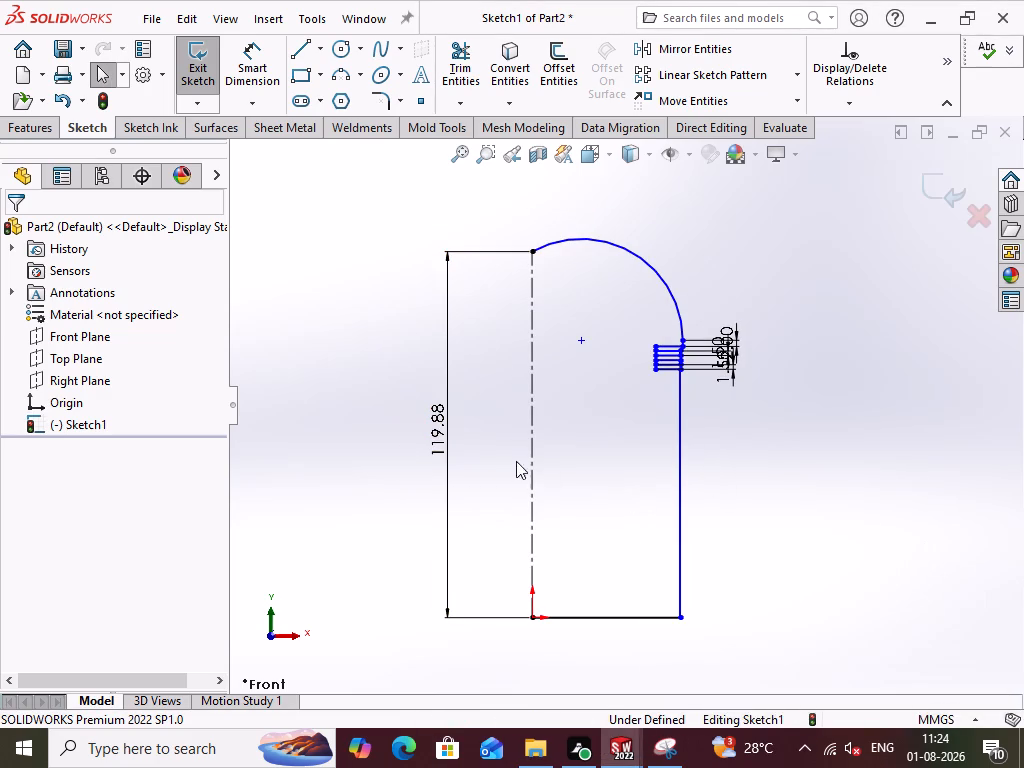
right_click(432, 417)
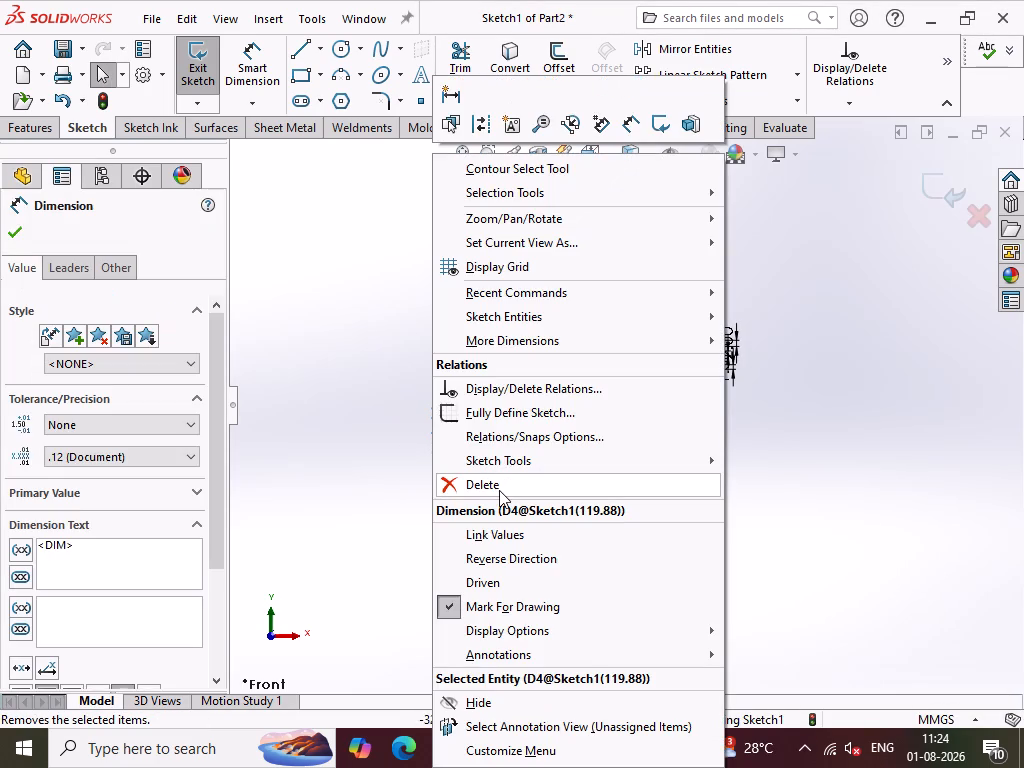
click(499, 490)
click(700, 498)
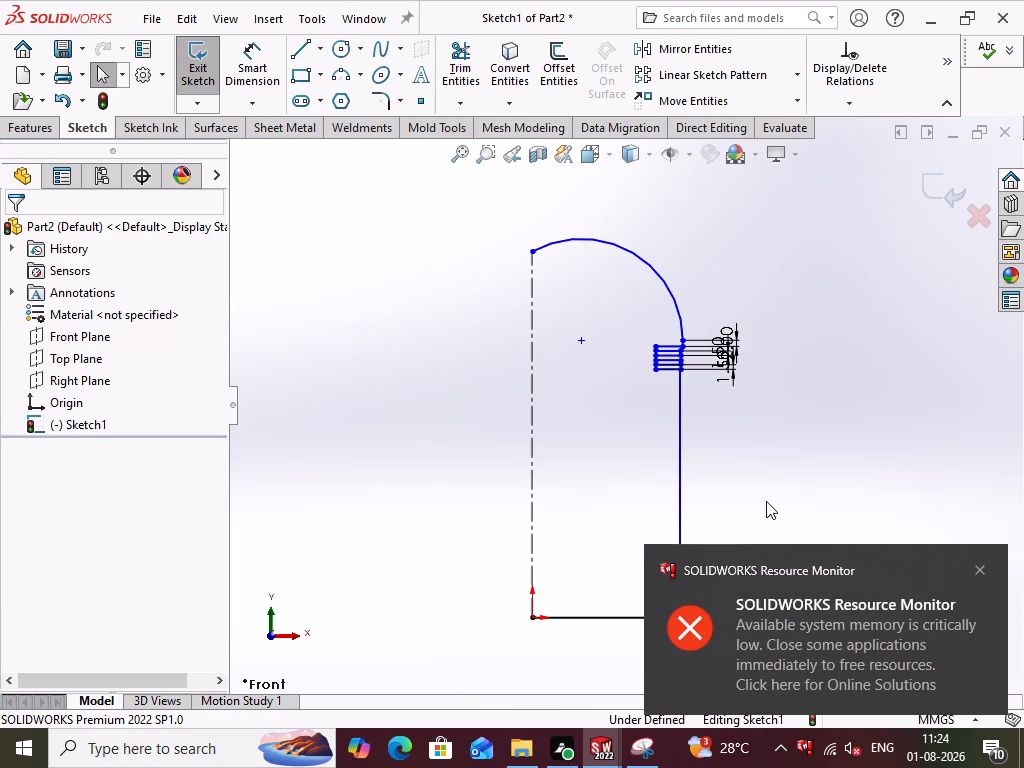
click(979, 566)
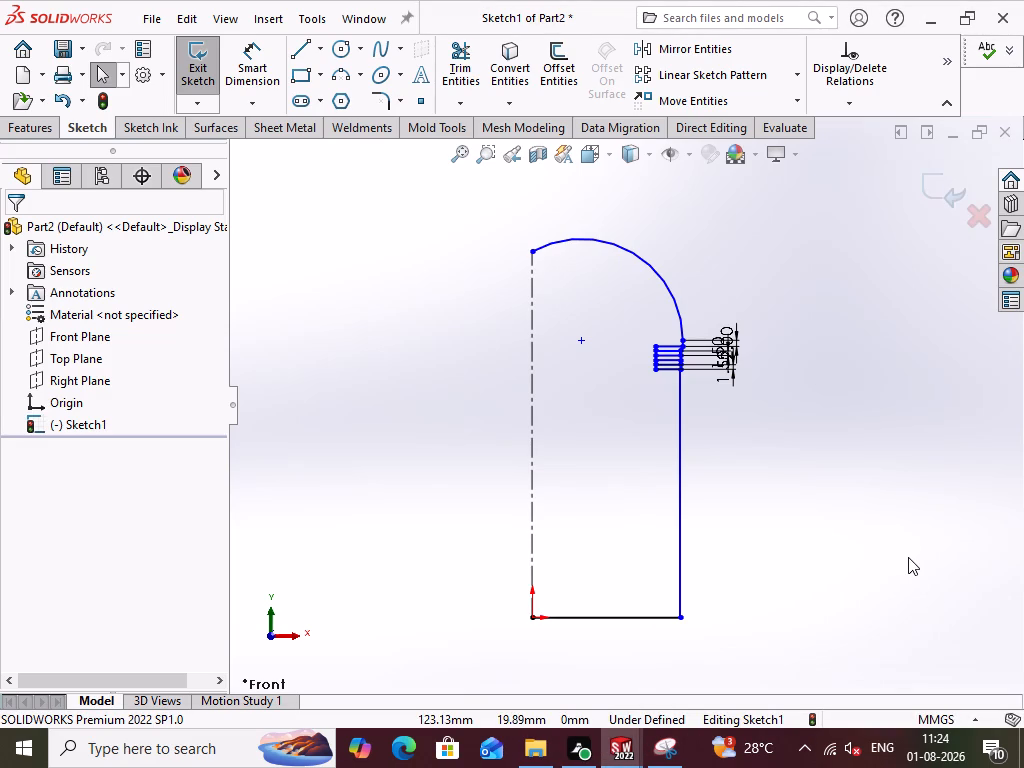
Dimension the long outer vertical line from the lowest groove down to the base line.
click(266, 71)
click(681, 458)
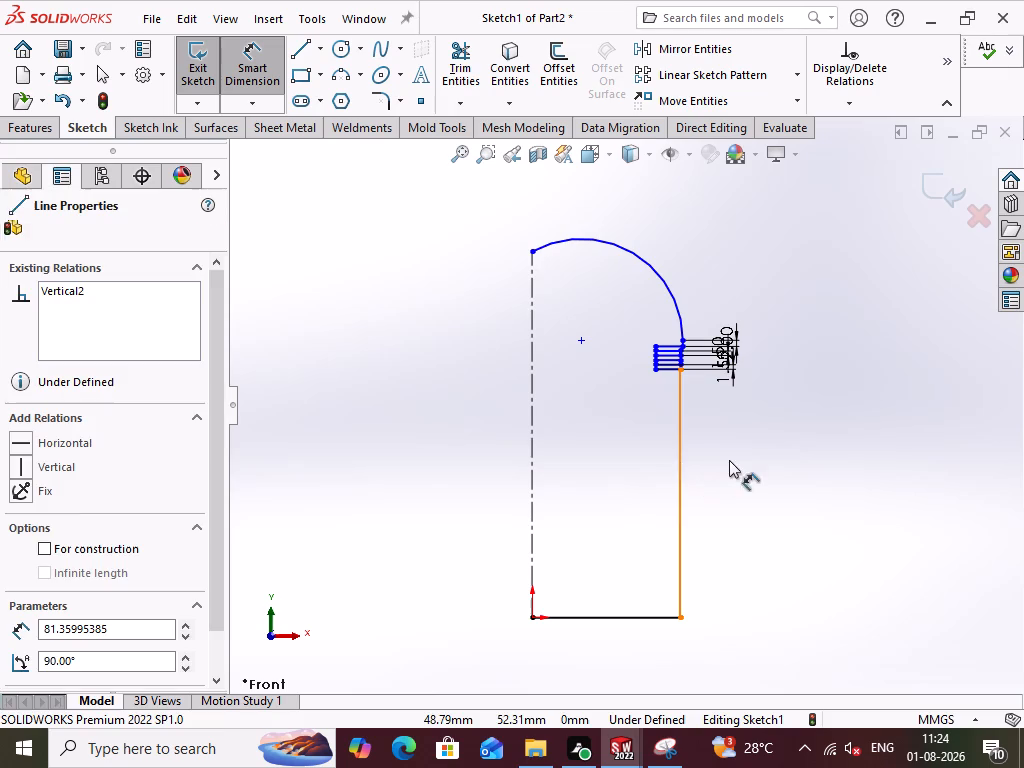
click(797, 482)
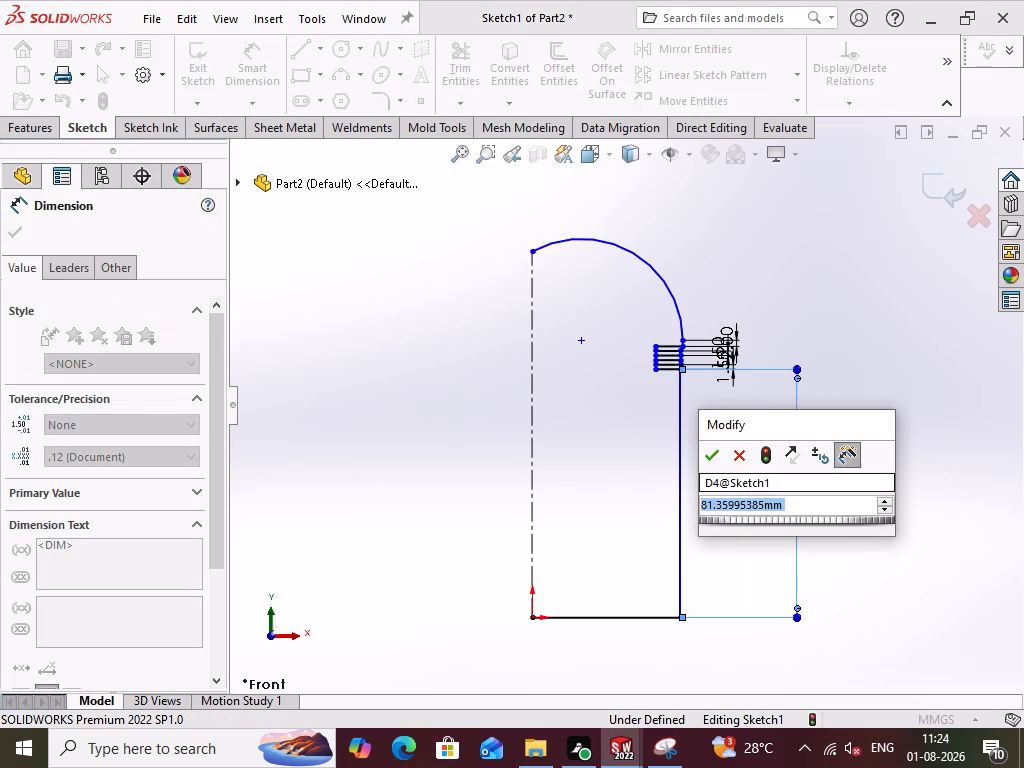
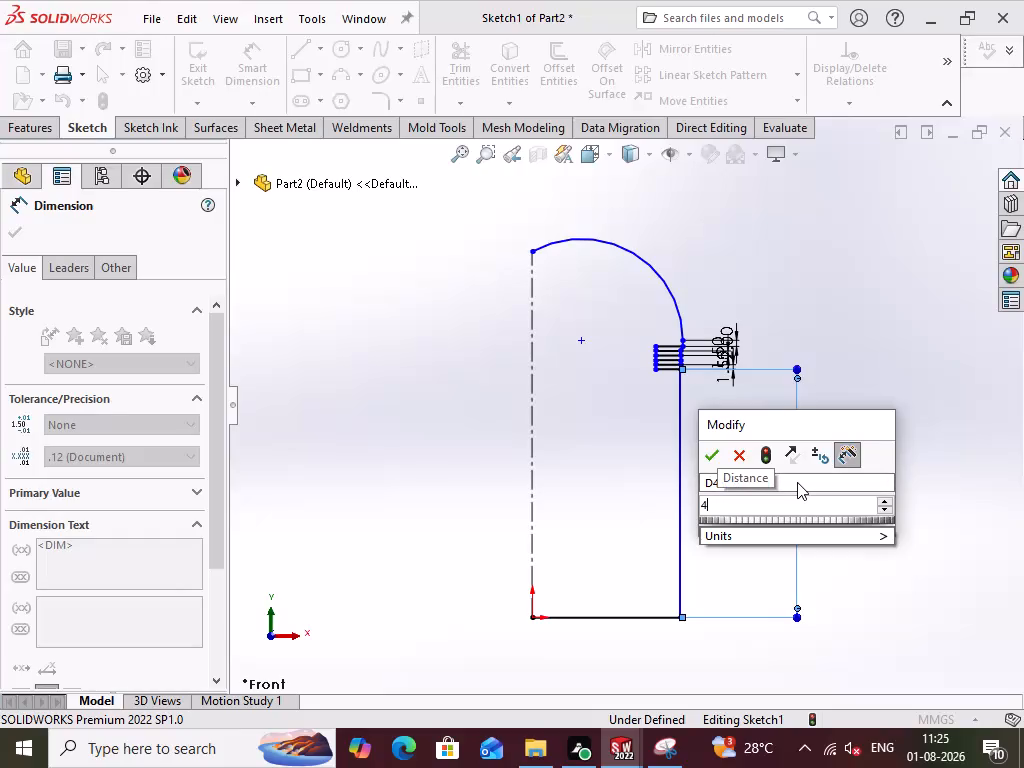
Set the length of the long outer vertical line below the lowest groove to 40.5 mm.
text(0.6)
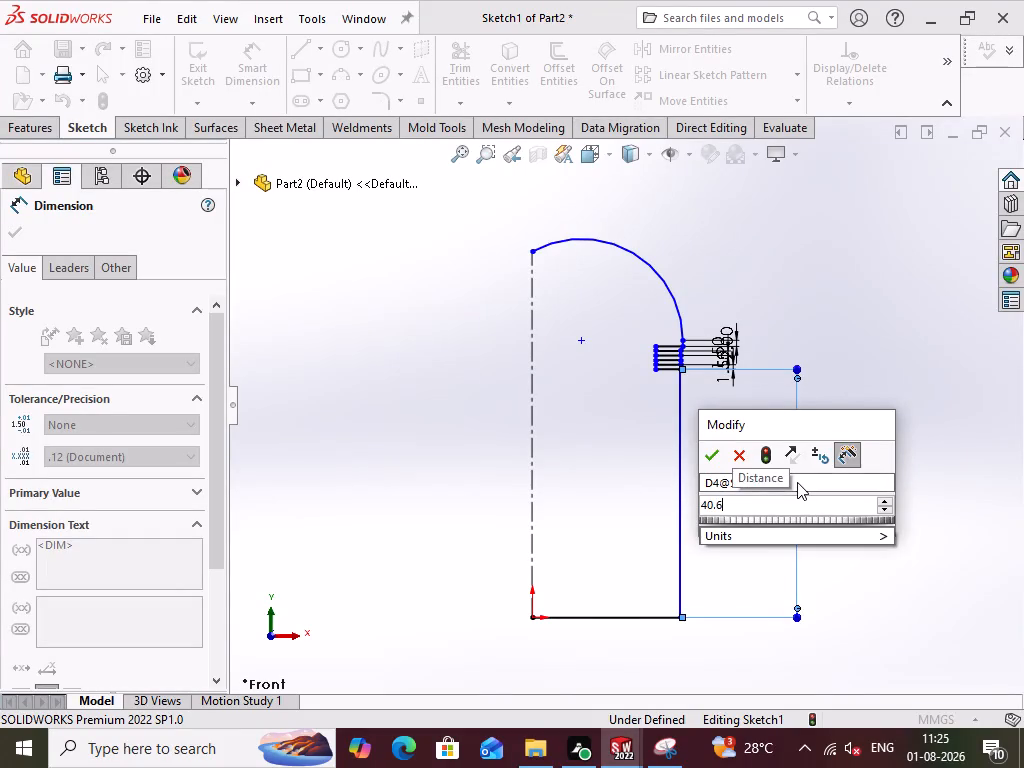
key(BackSpace)
key(5)
key(Return)
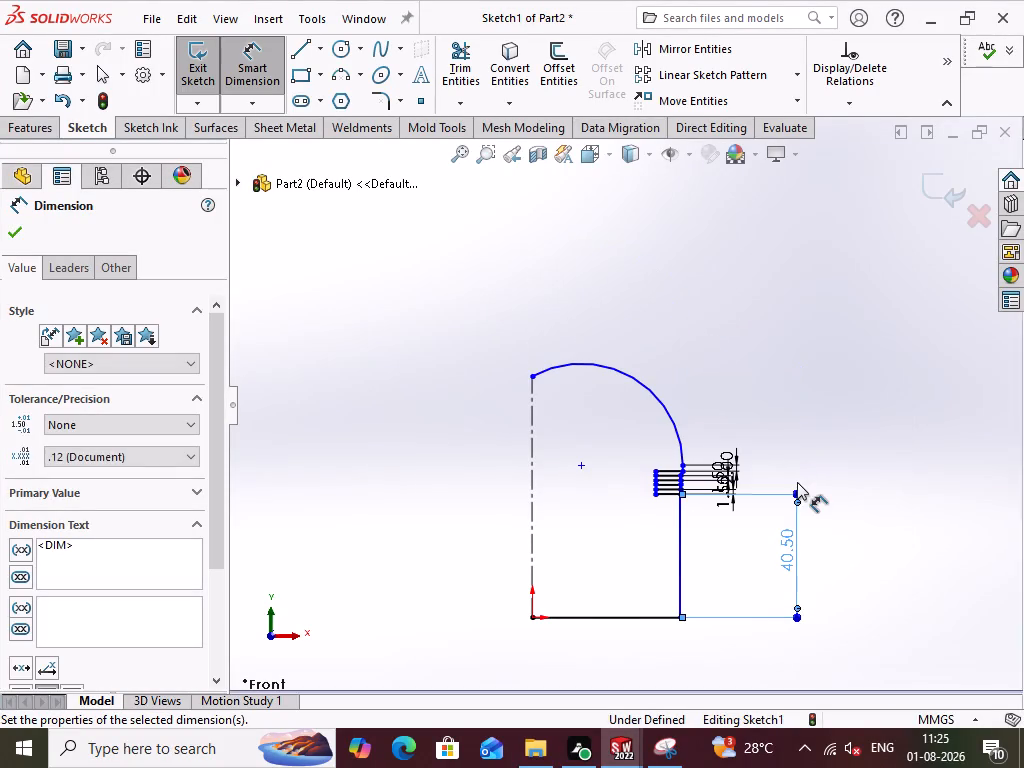
click(907, 586)
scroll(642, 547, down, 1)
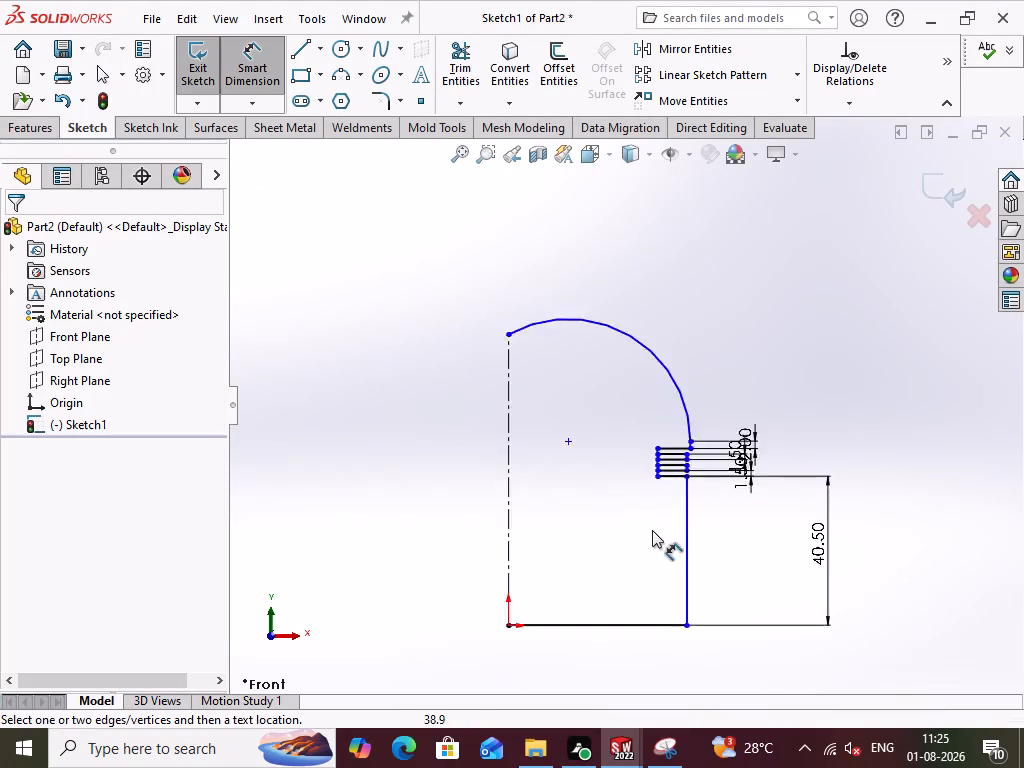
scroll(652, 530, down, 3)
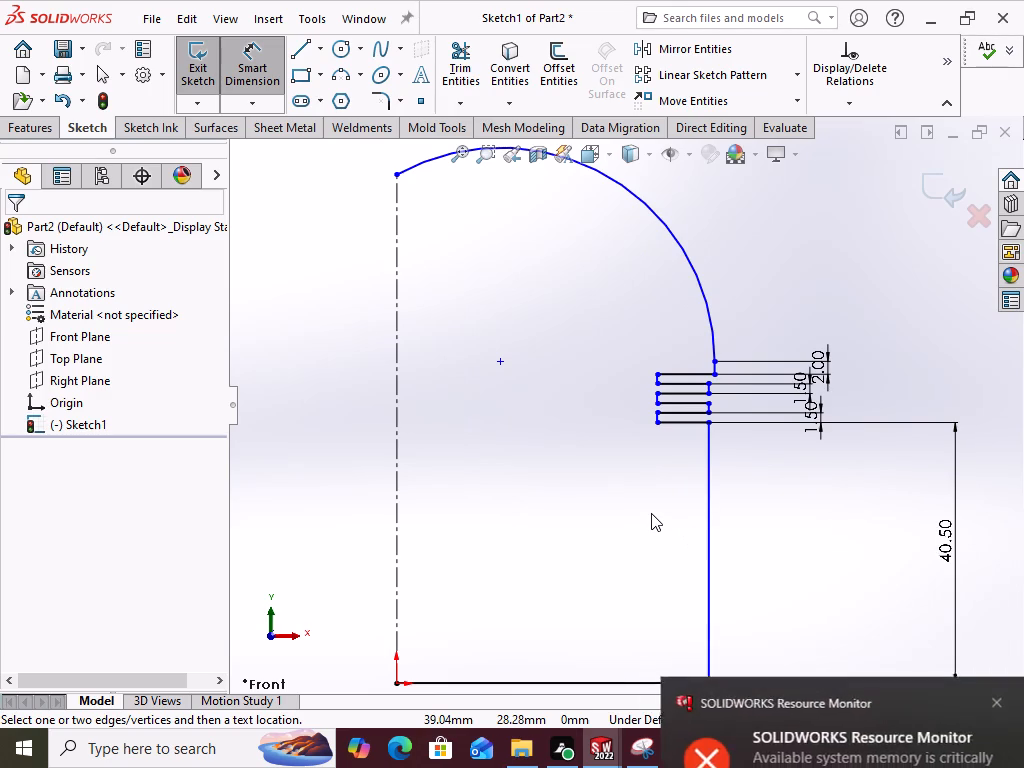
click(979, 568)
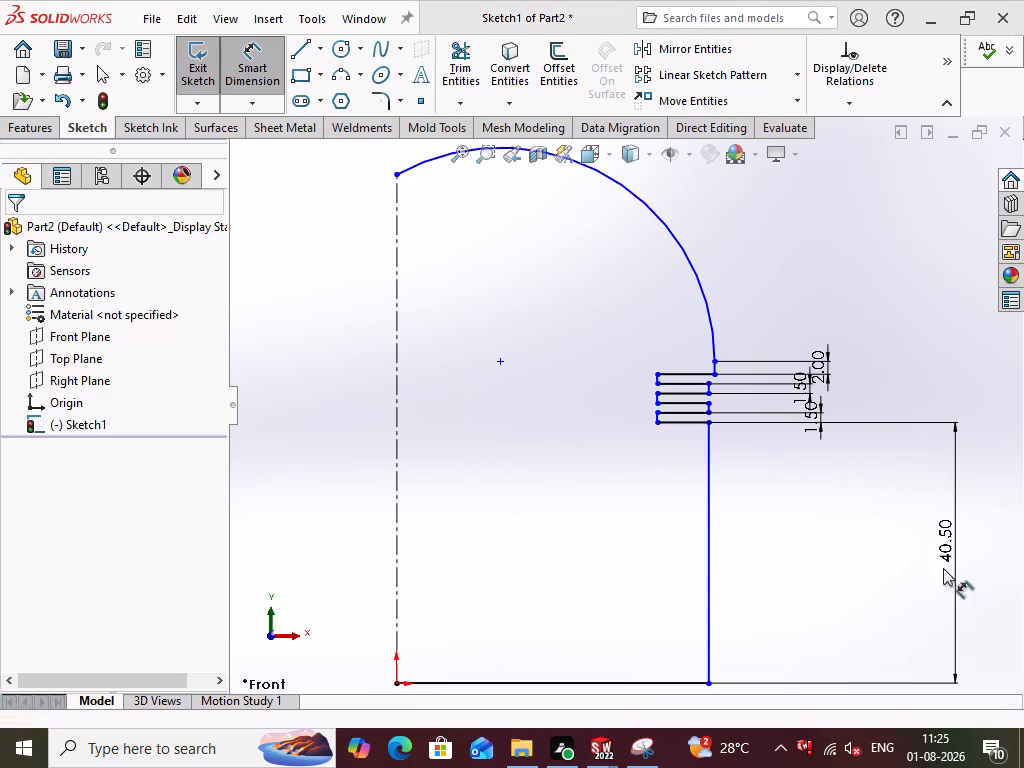
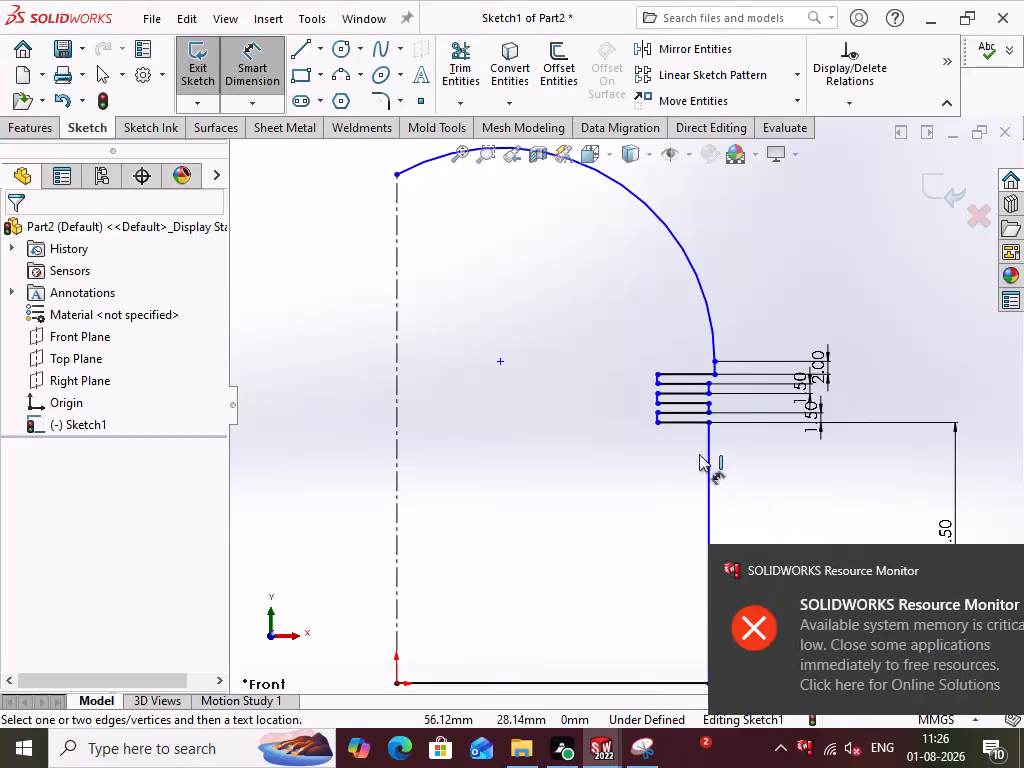
Dimension the topmost groove's depth between the ends of its upper horizontal edge and set it to 2 mm.
click(661, 373)
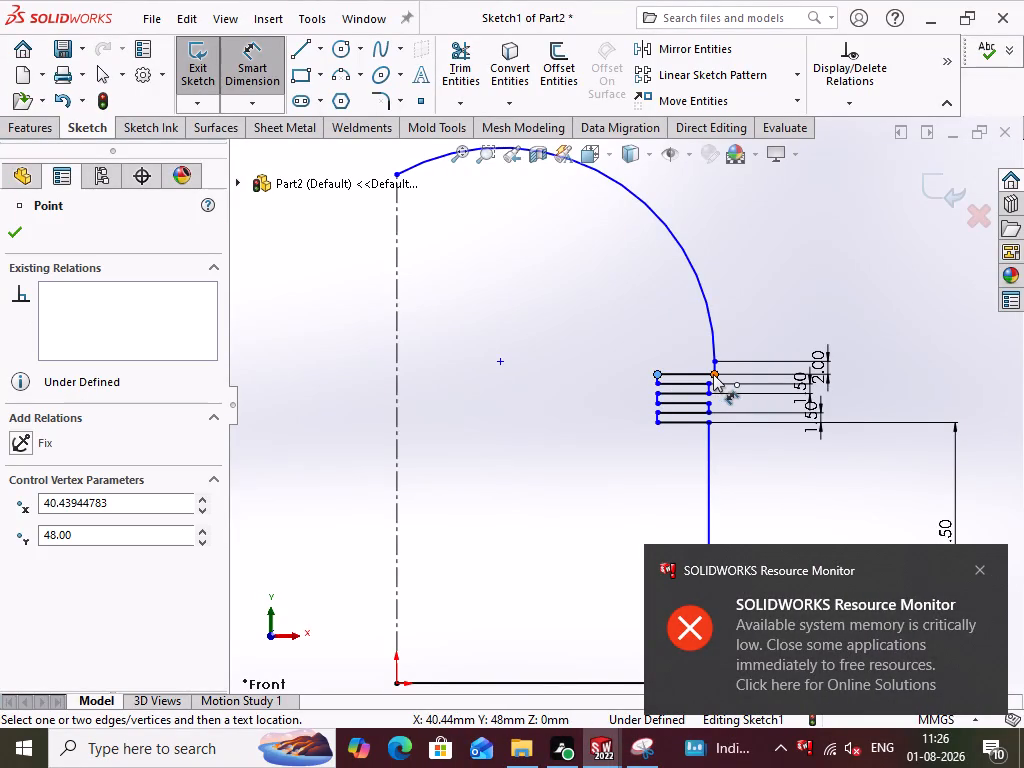
click(713, 374)
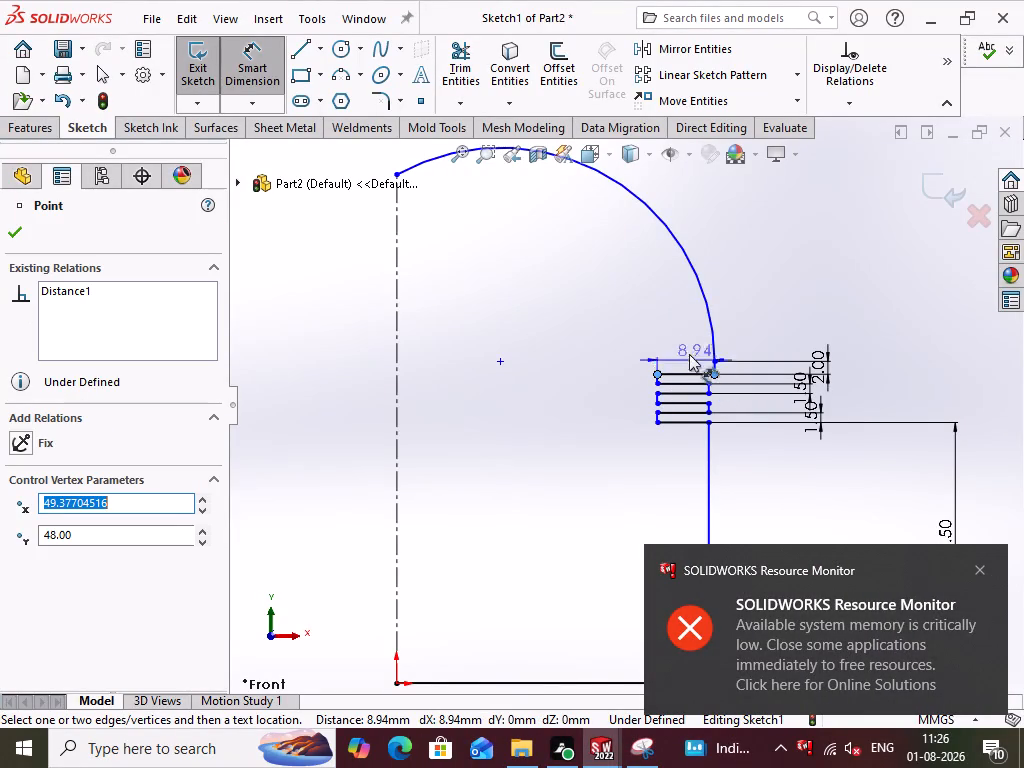
click(679, 335)
key(2)
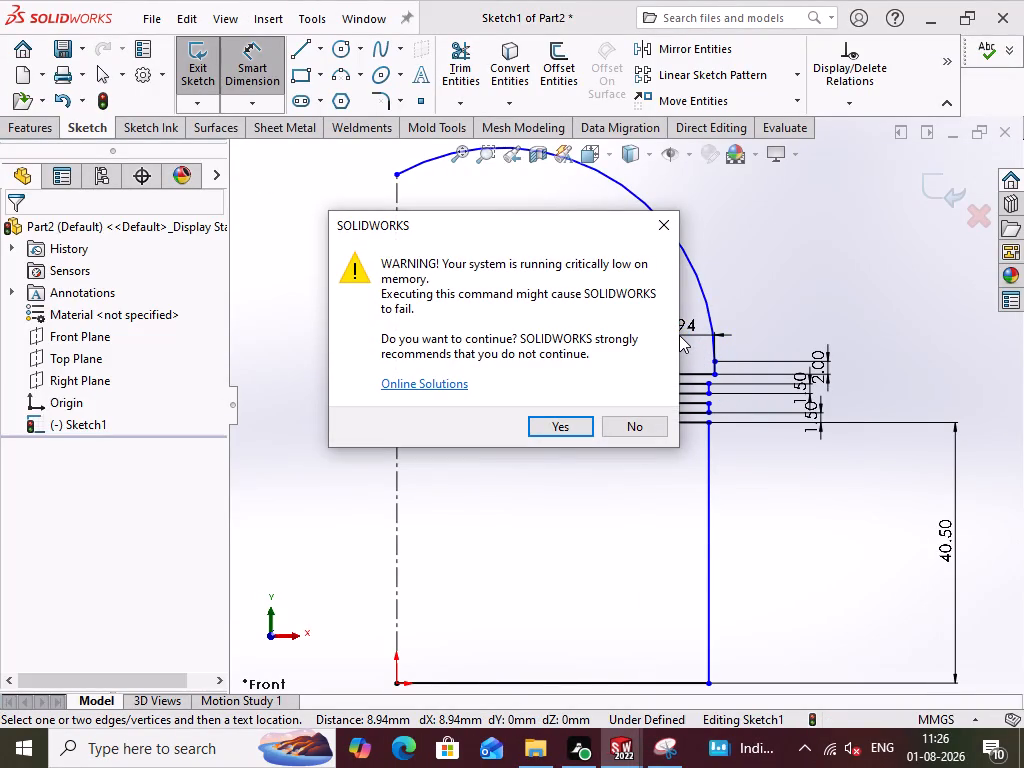
key(Return)
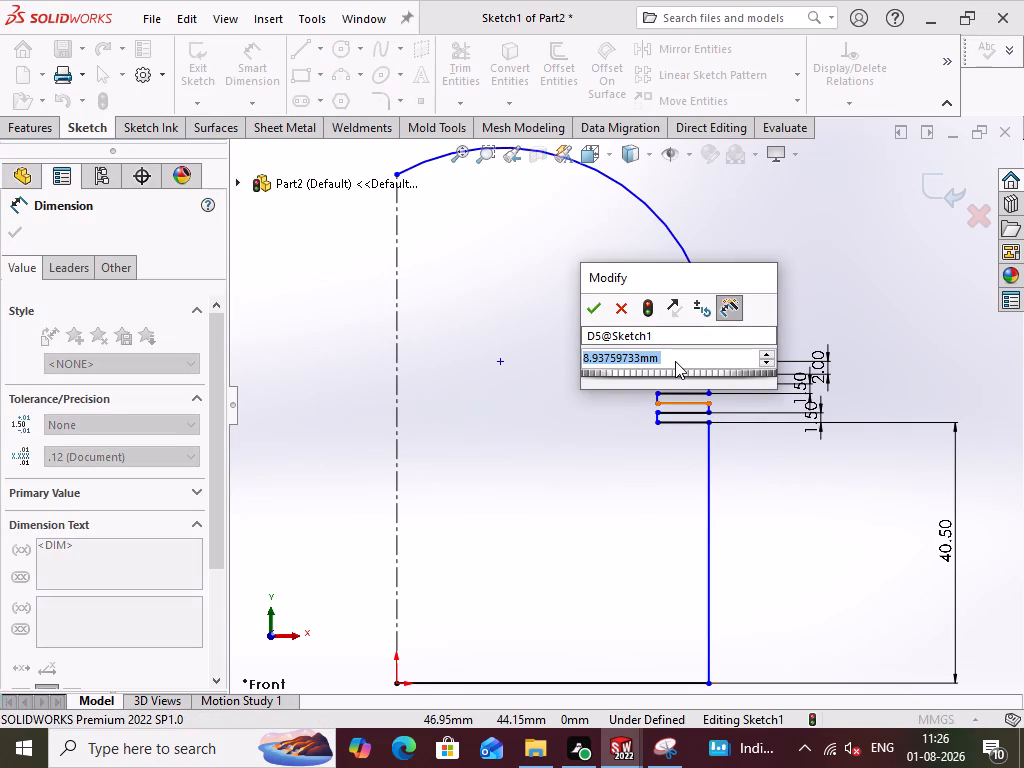
key(2)
key(Return)
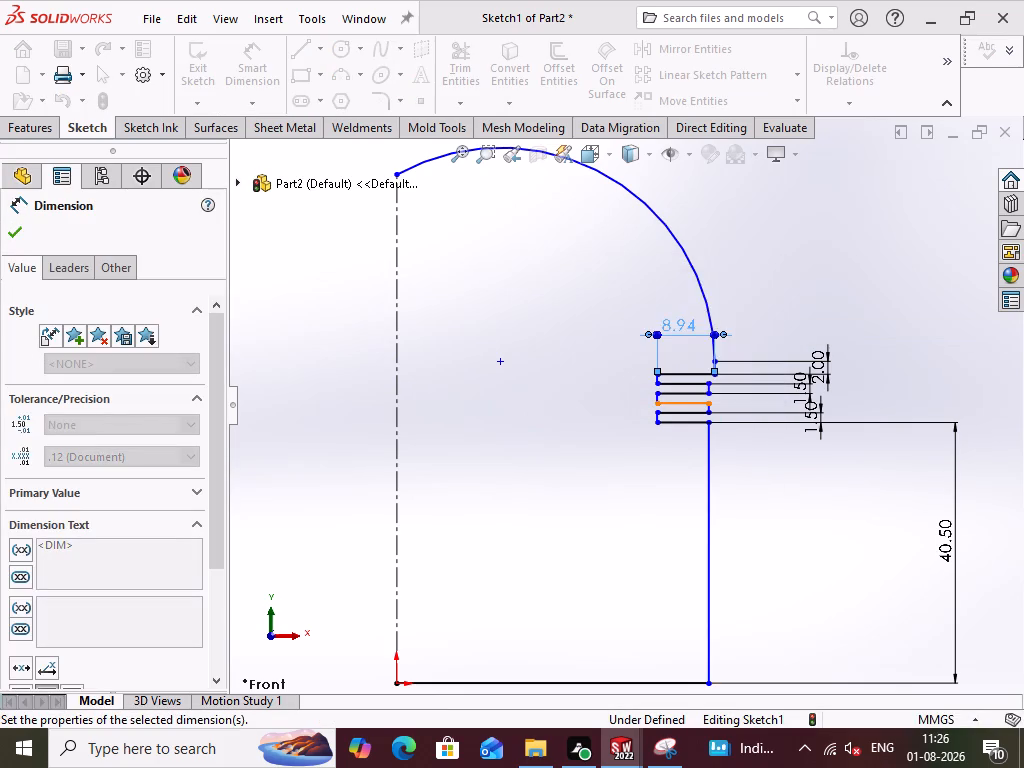
click(762, 494)
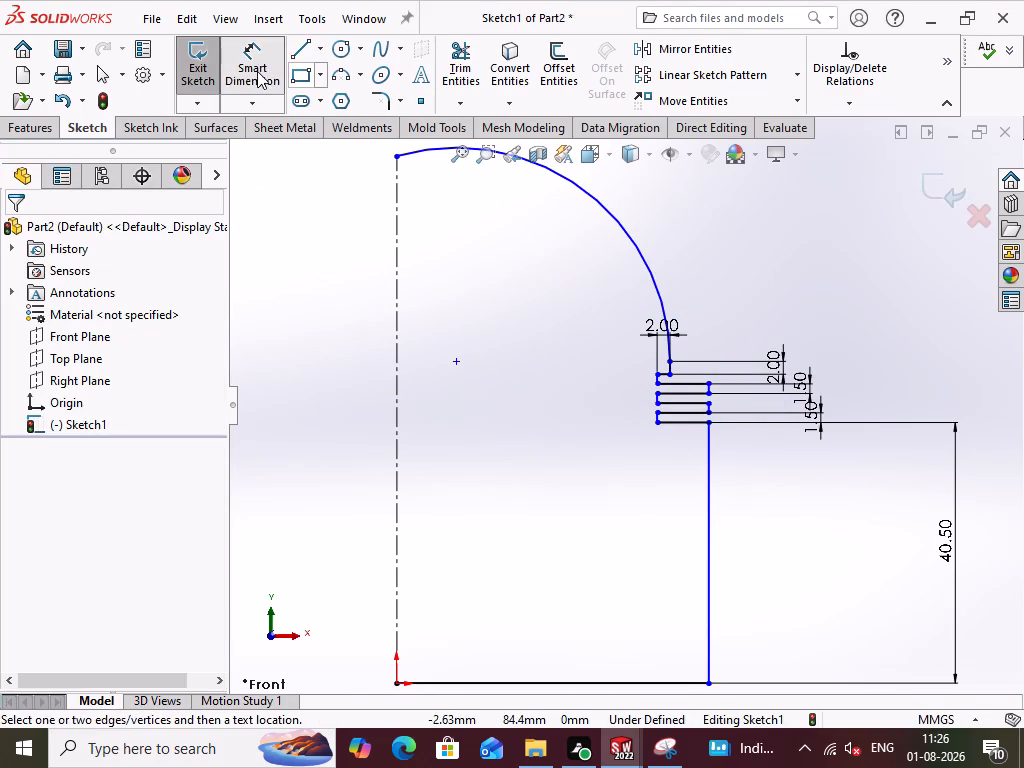
click(256, 71)
click(769, 553)
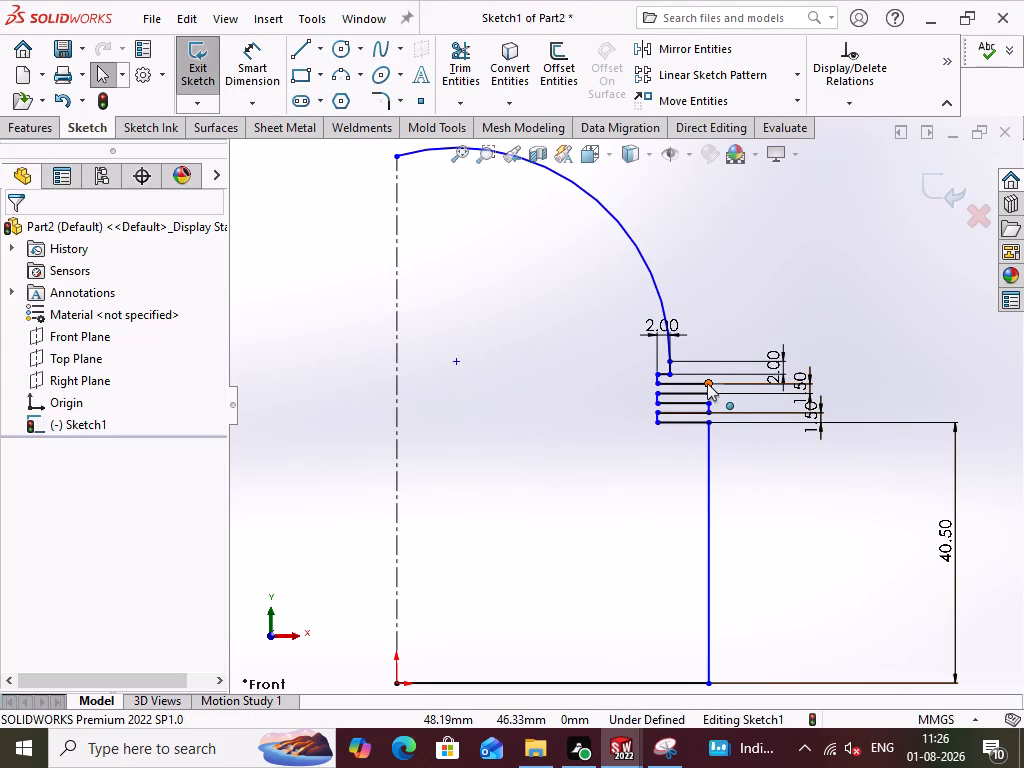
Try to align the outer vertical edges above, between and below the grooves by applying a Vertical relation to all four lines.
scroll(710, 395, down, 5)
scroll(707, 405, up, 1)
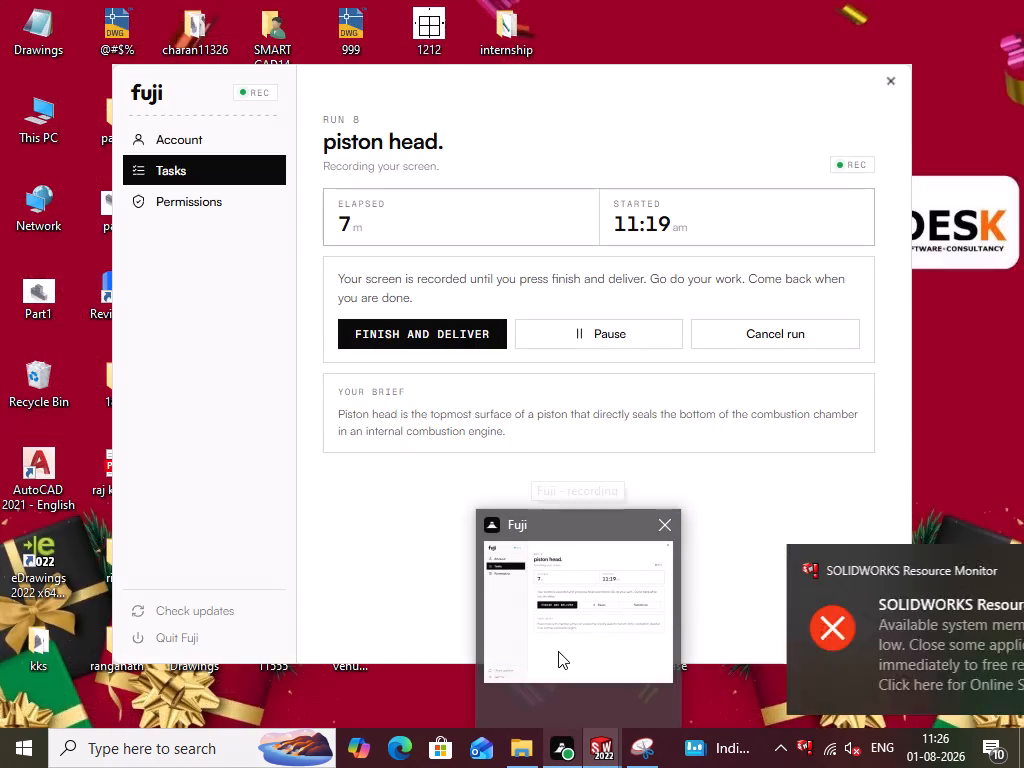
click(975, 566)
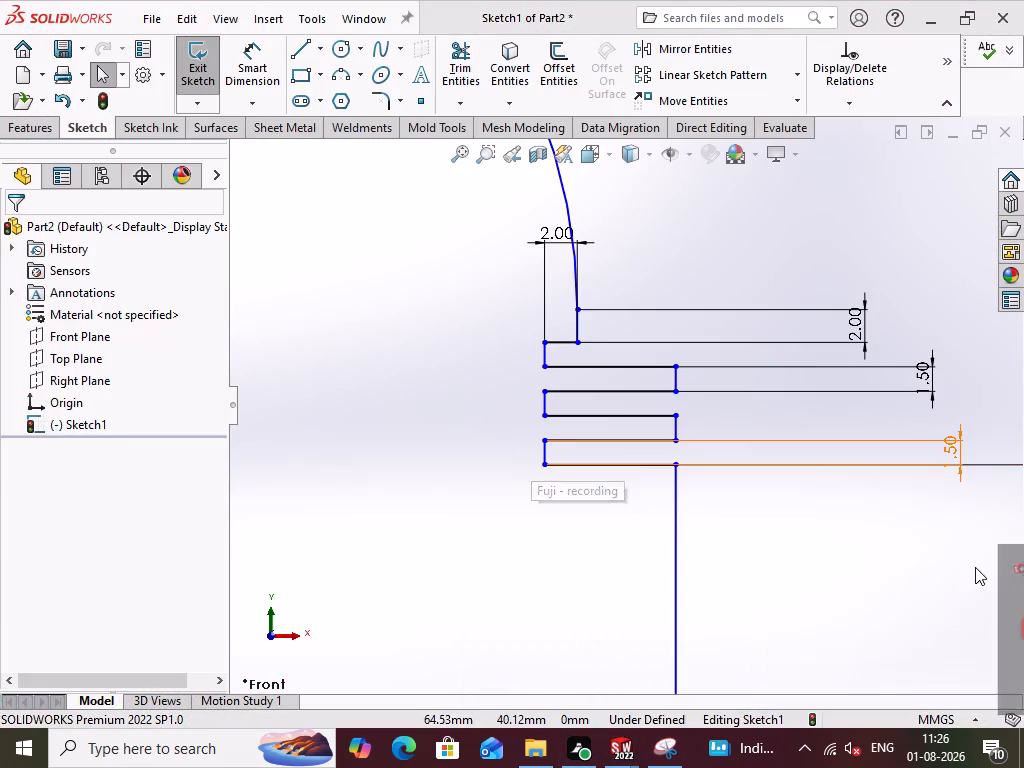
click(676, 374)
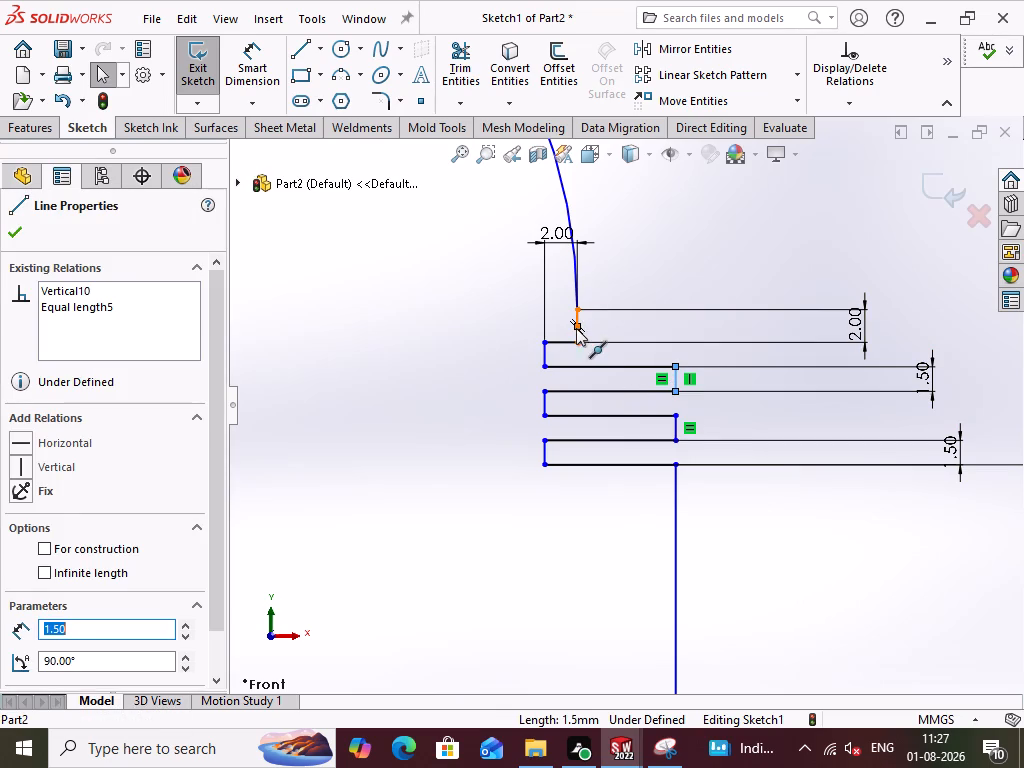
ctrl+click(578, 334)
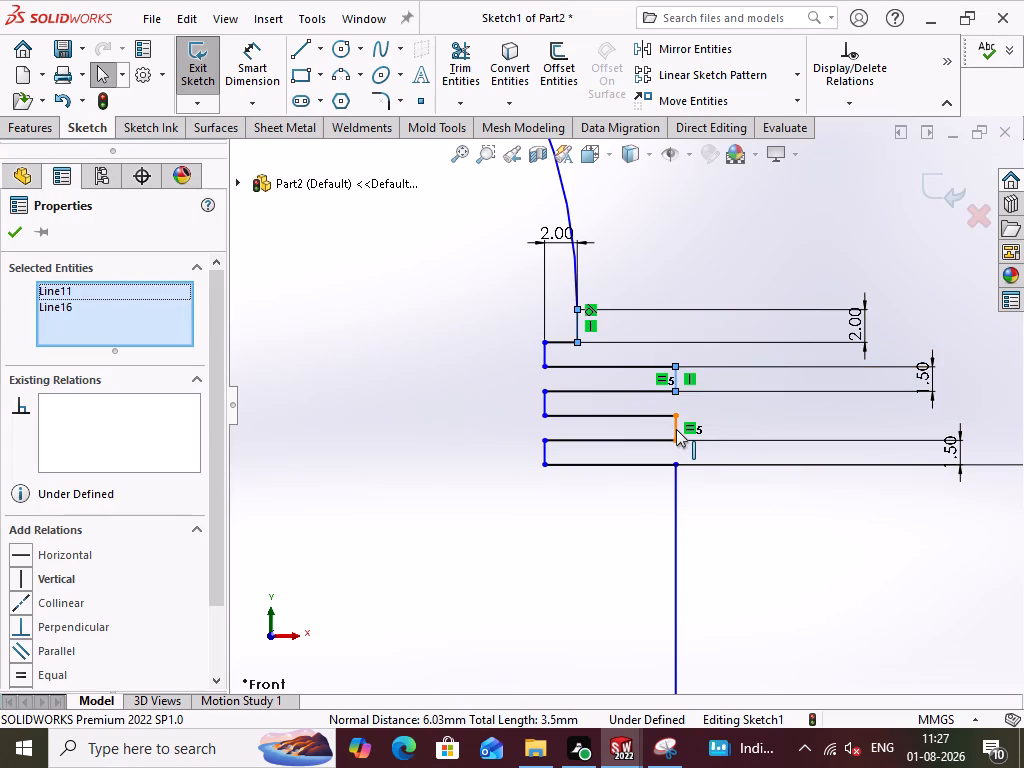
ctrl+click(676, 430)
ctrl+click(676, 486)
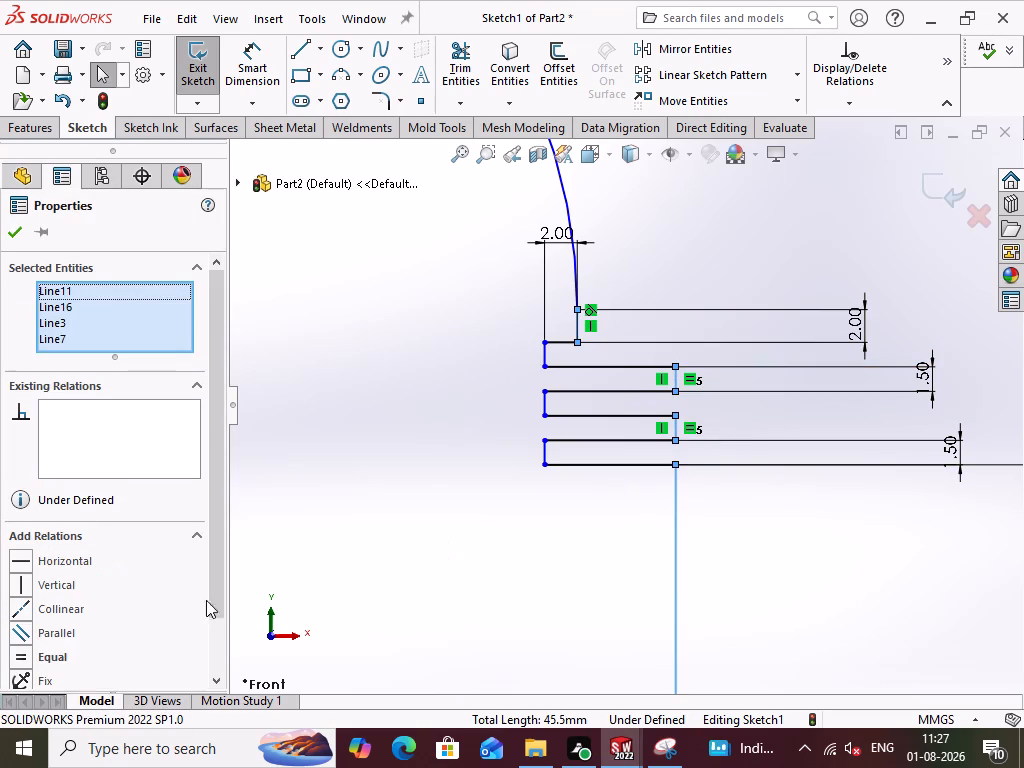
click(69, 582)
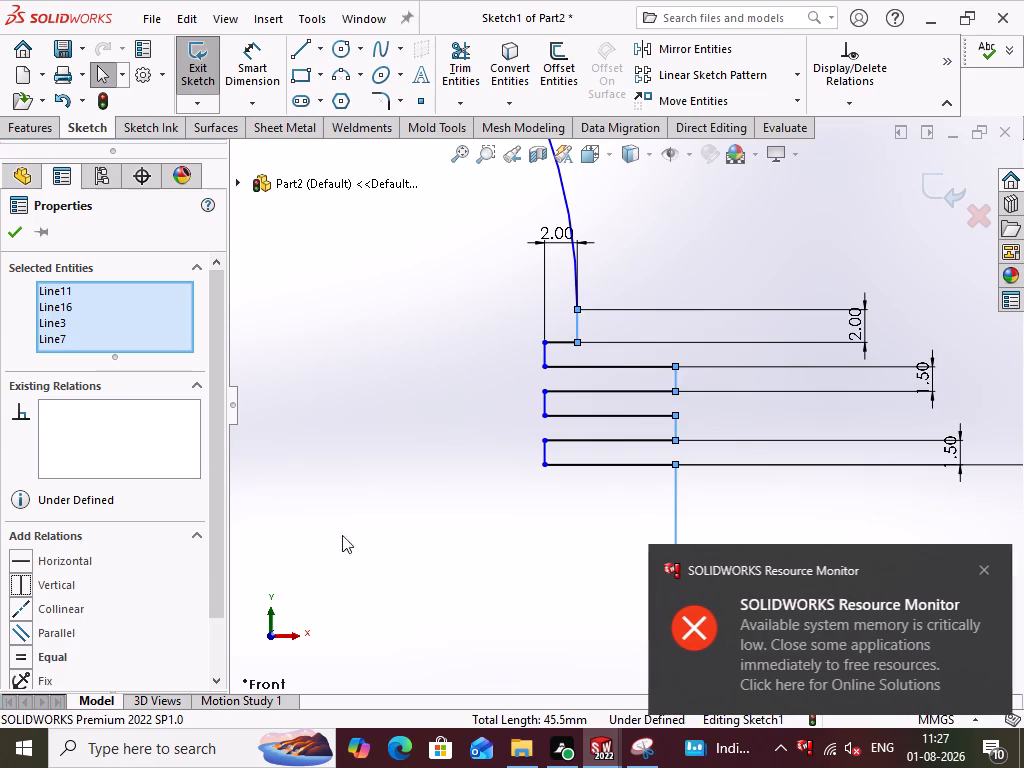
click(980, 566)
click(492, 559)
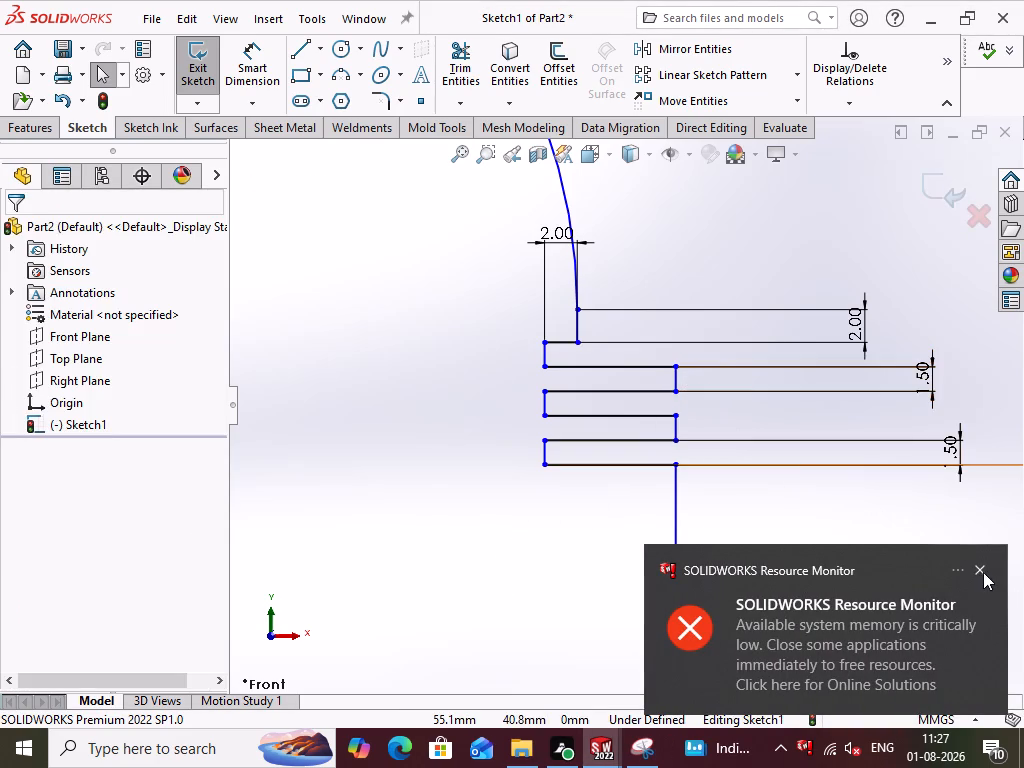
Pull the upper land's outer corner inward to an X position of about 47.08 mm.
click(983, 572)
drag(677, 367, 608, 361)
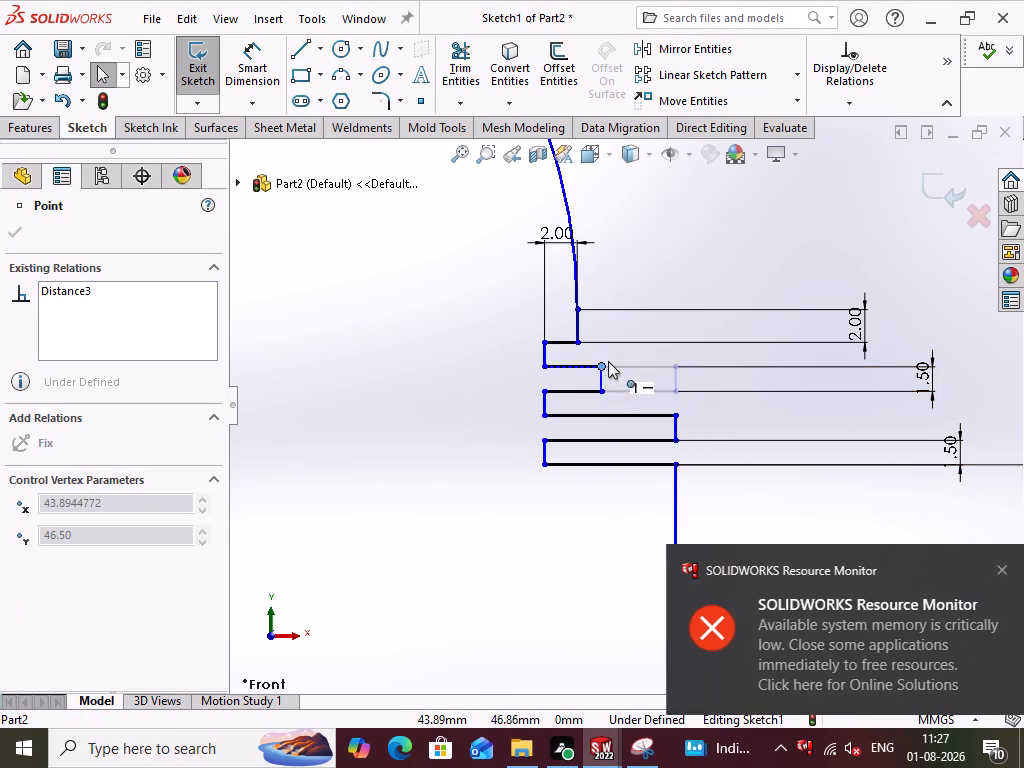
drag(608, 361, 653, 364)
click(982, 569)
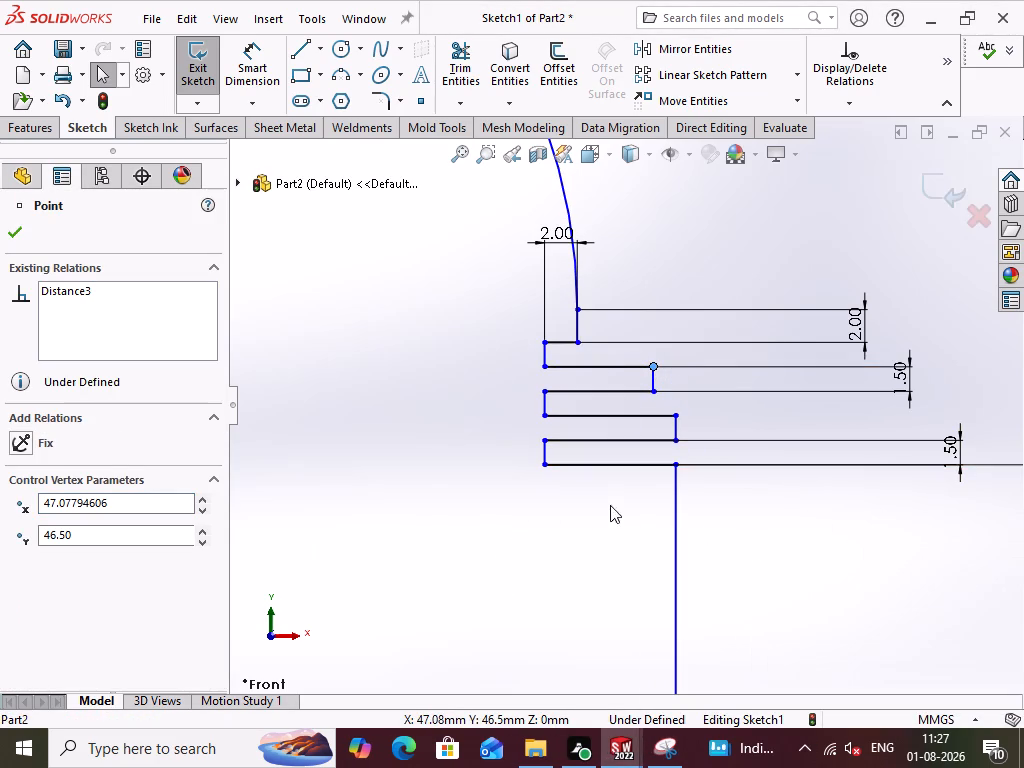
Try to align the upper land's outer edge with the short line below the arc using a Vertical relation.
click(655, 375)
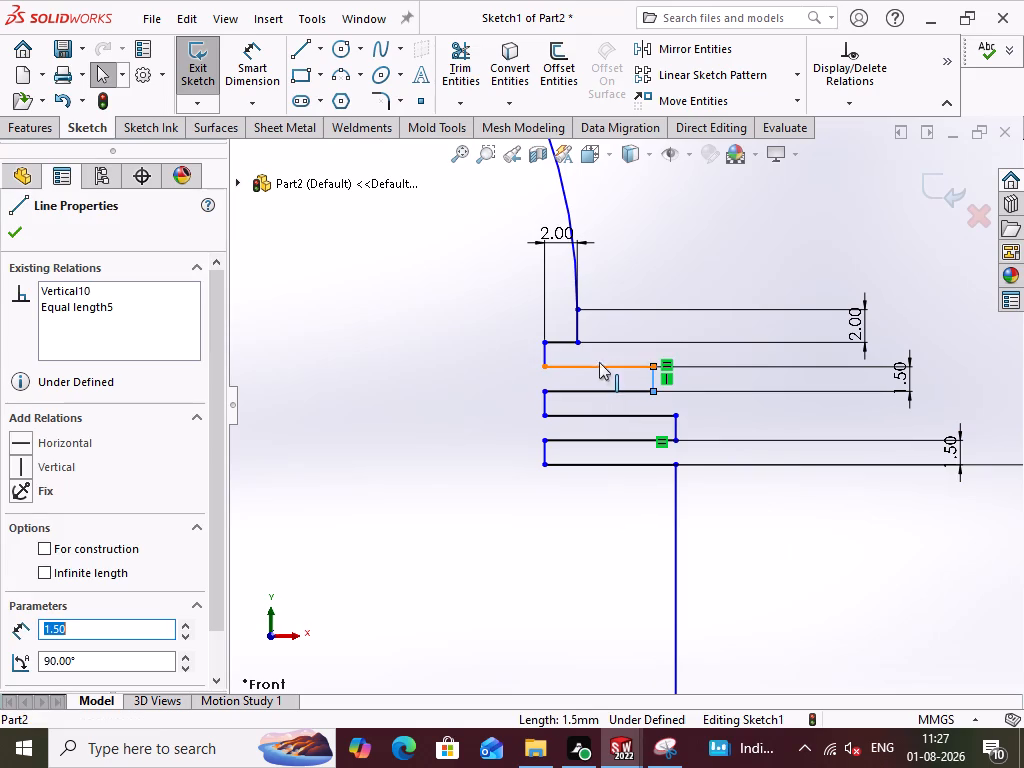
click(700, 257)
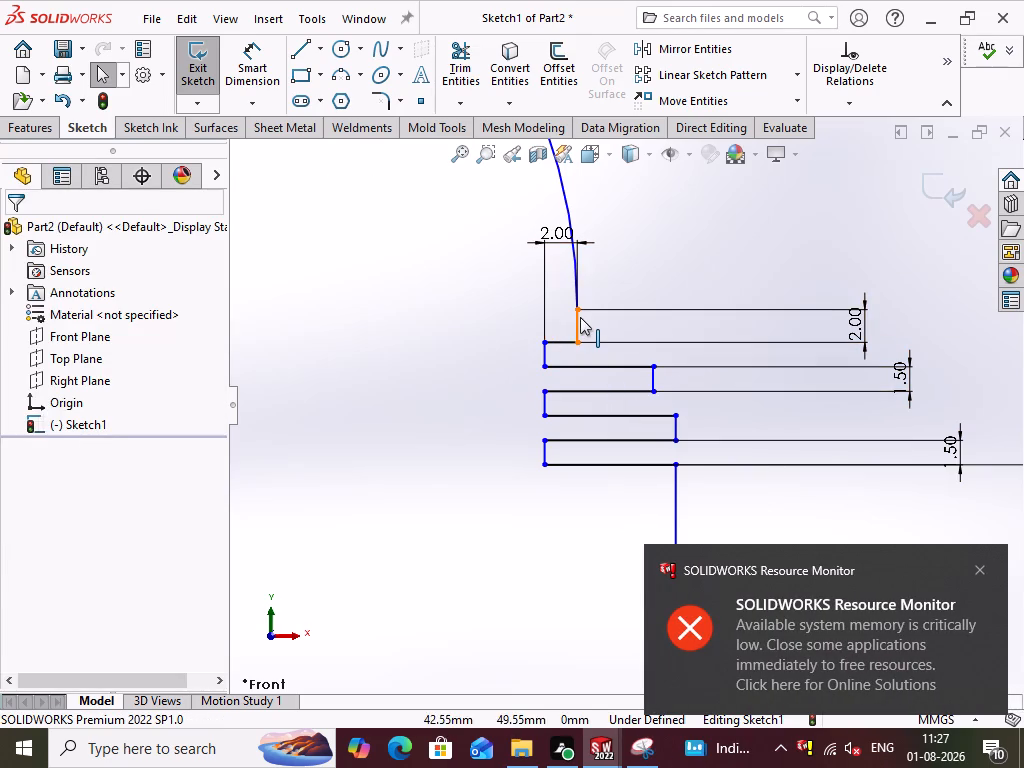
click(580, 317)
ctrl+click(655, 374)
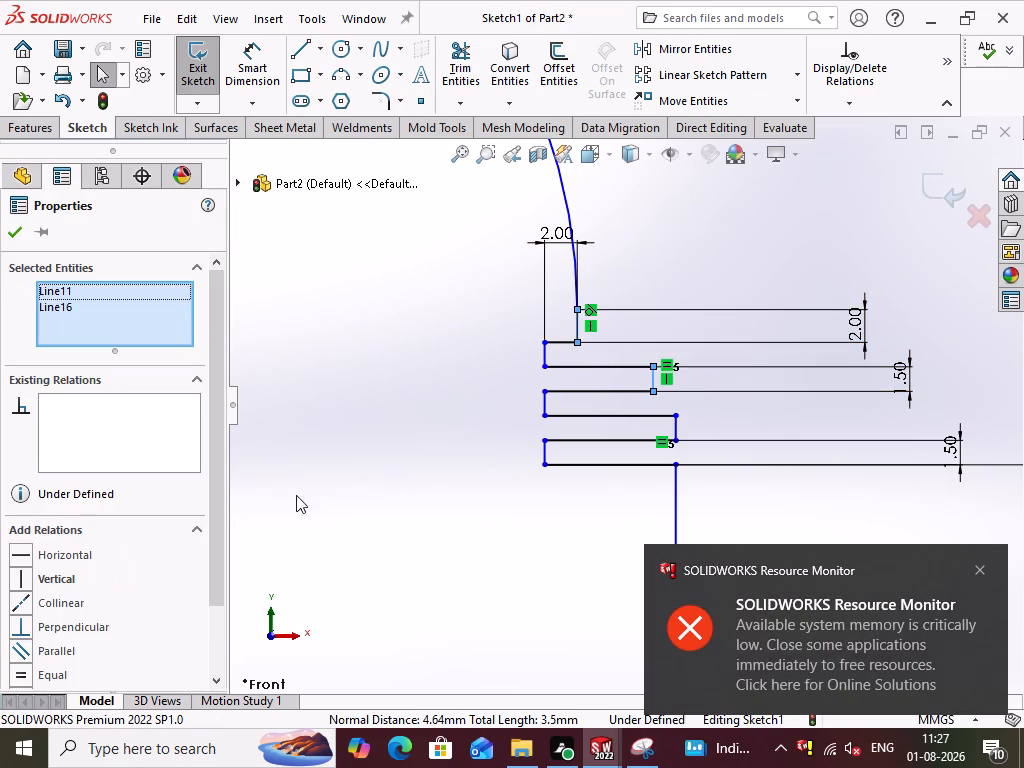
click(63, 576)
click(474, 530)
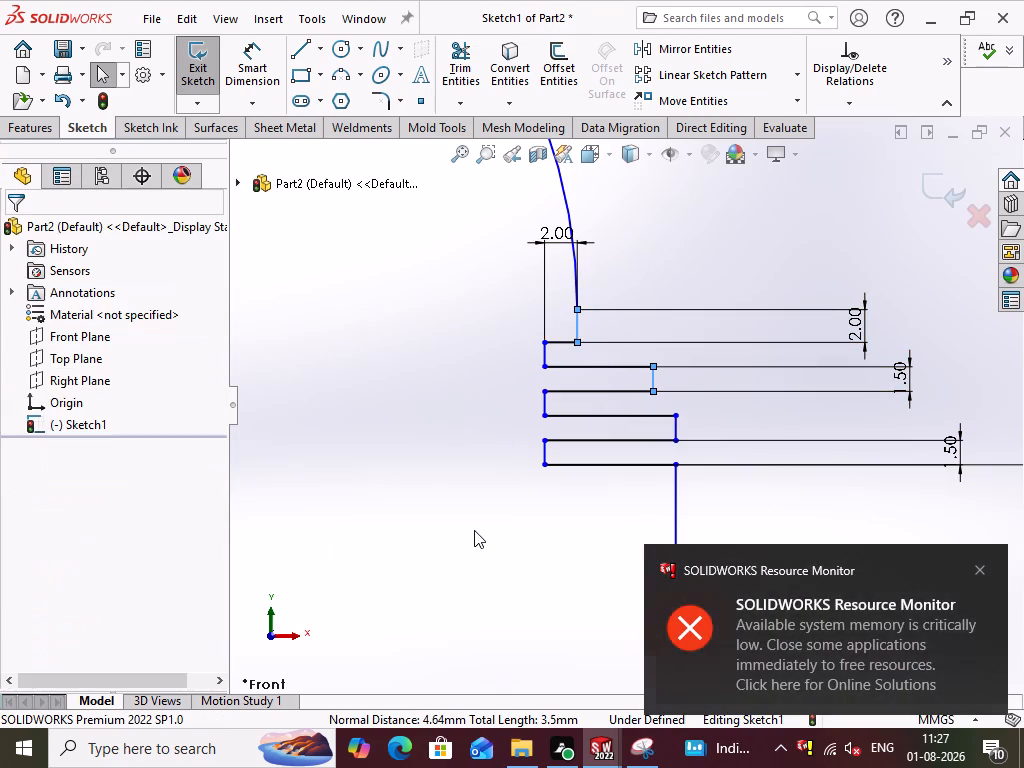
Make the short line below the arc, both lands' outer edges and the long outer vertical line collinear.
click(652, 374)
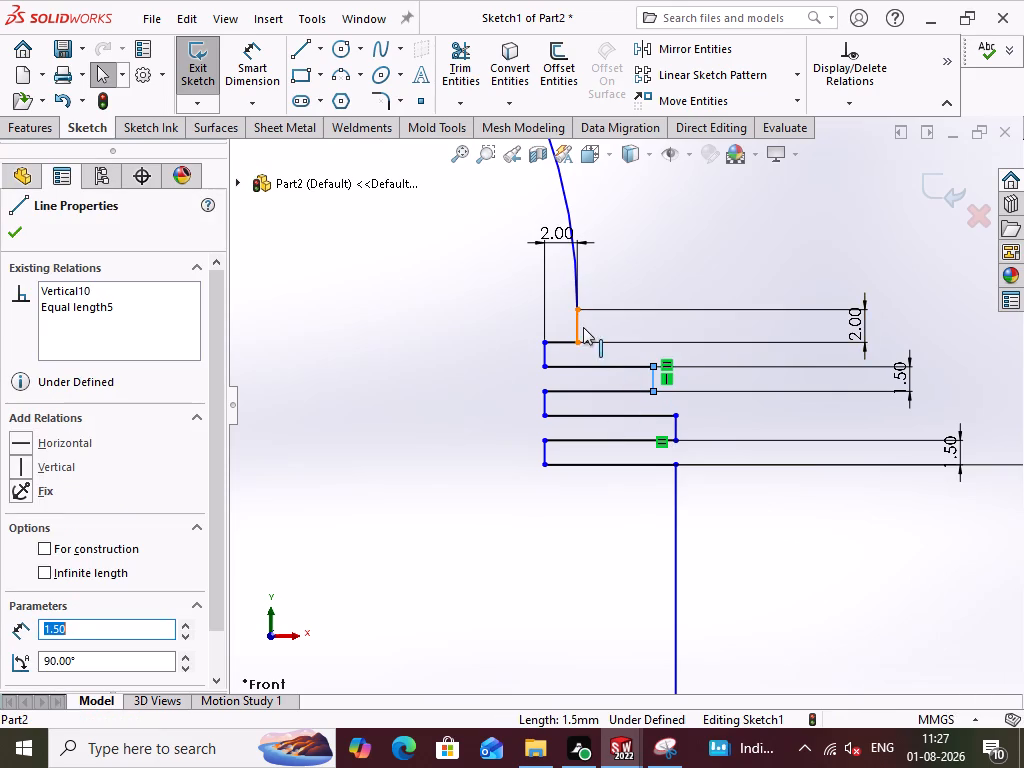
ctrl+click(580, 322)
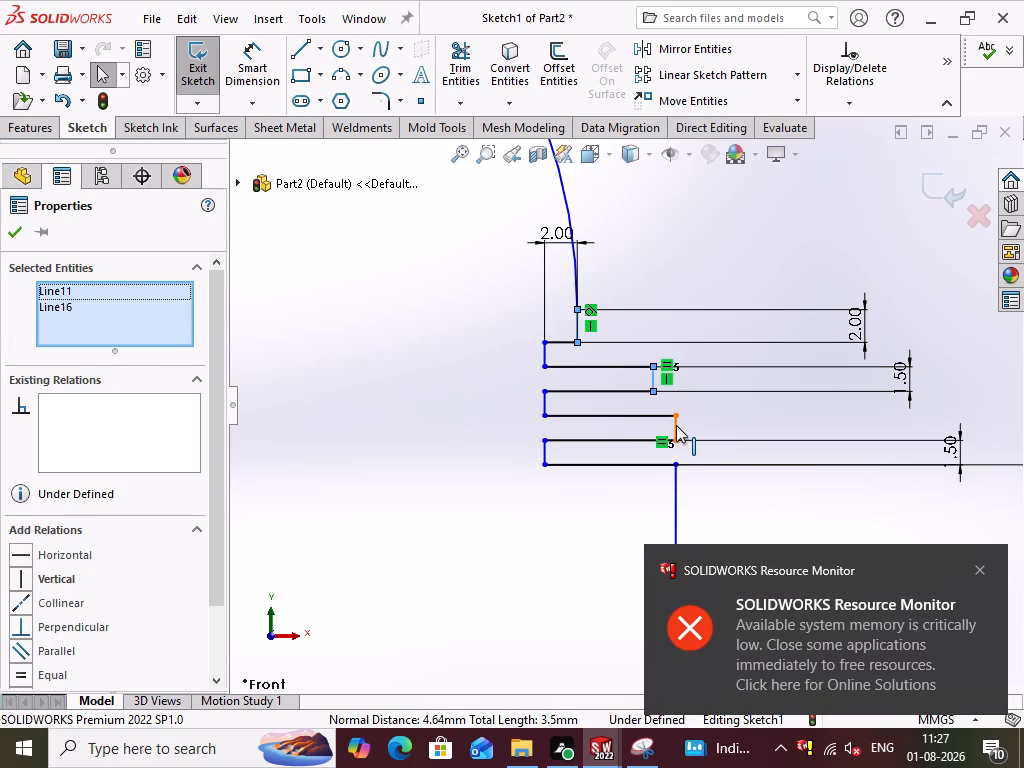
ctrl+click(676, 425)
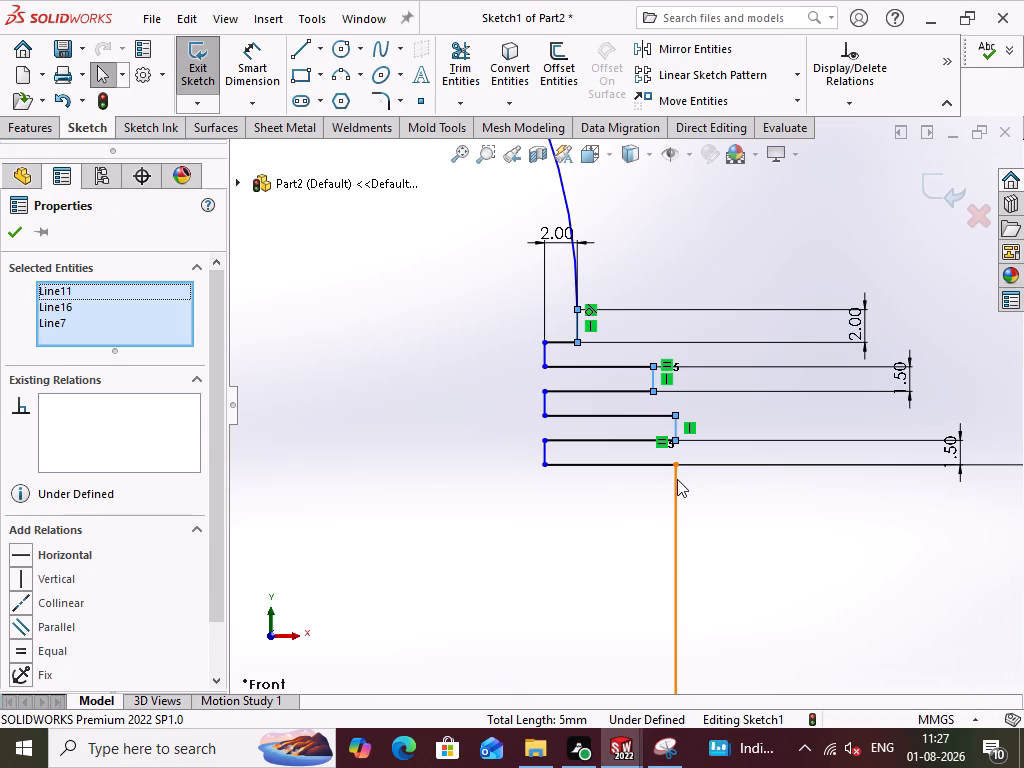
ctrl+click(677, 479)
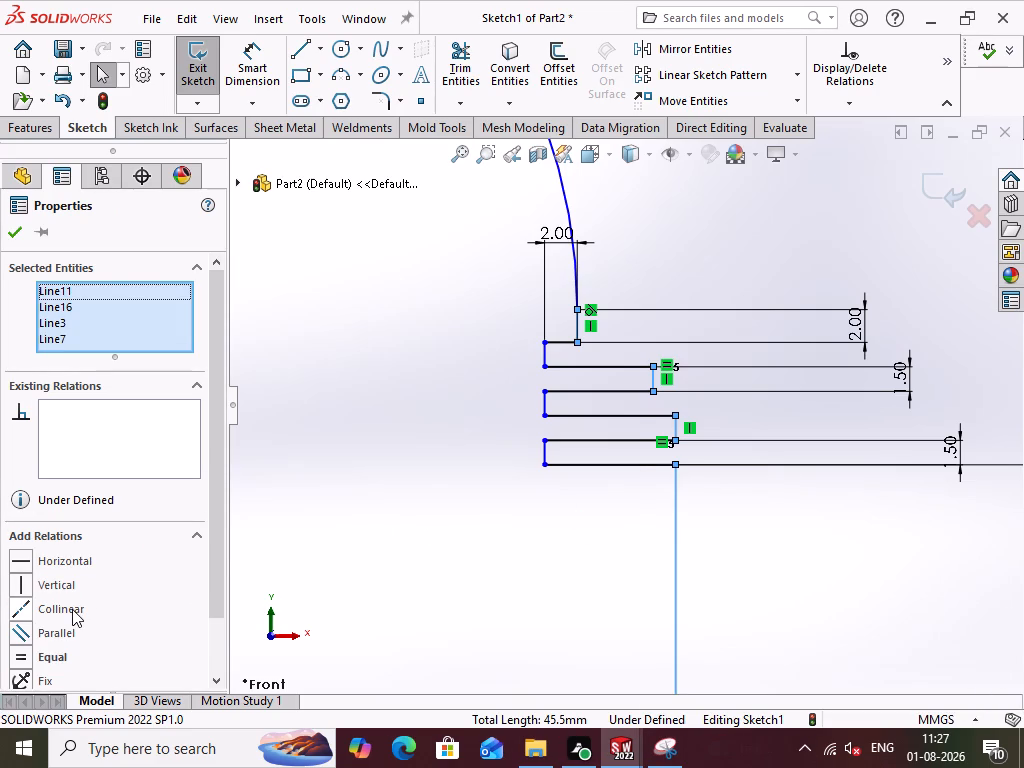
click(72, 609)
click(569, 547)
Make the inner vertical edges of all three grooves collinear.
scroll(794, 557, up, 1)
scroll(795, 557, down, 1)
scroll(795, 557, up, 1)
scroll(701, 549, up, 3)
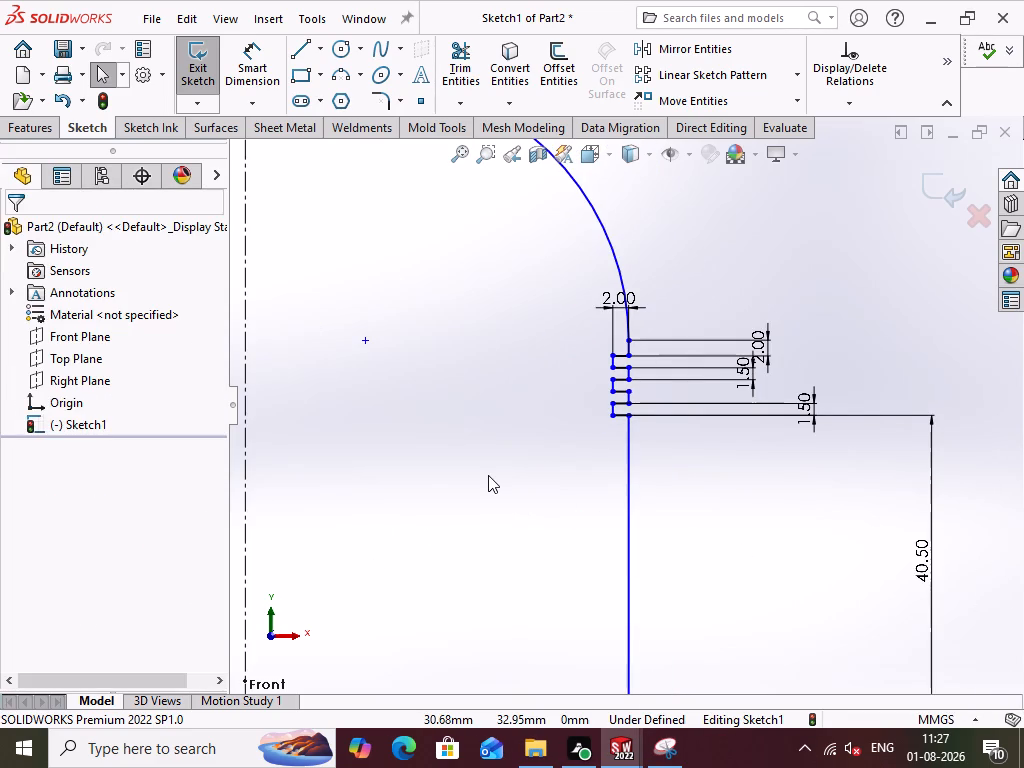
scroll(616, 465, down, 3)
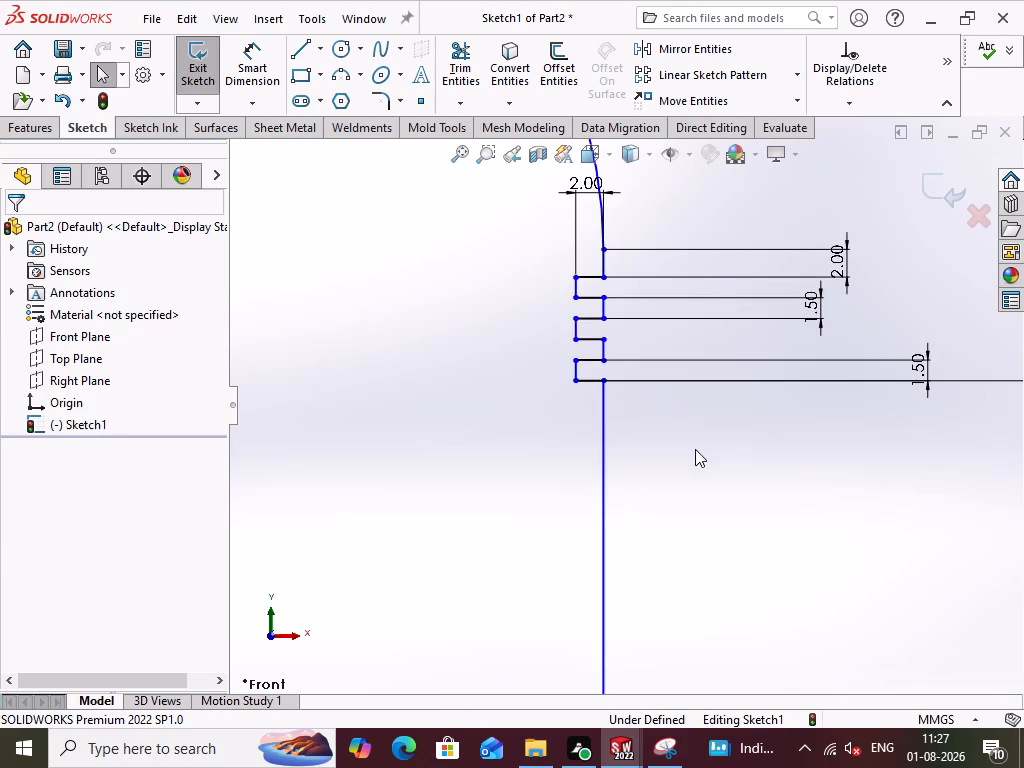
click(676, 462)
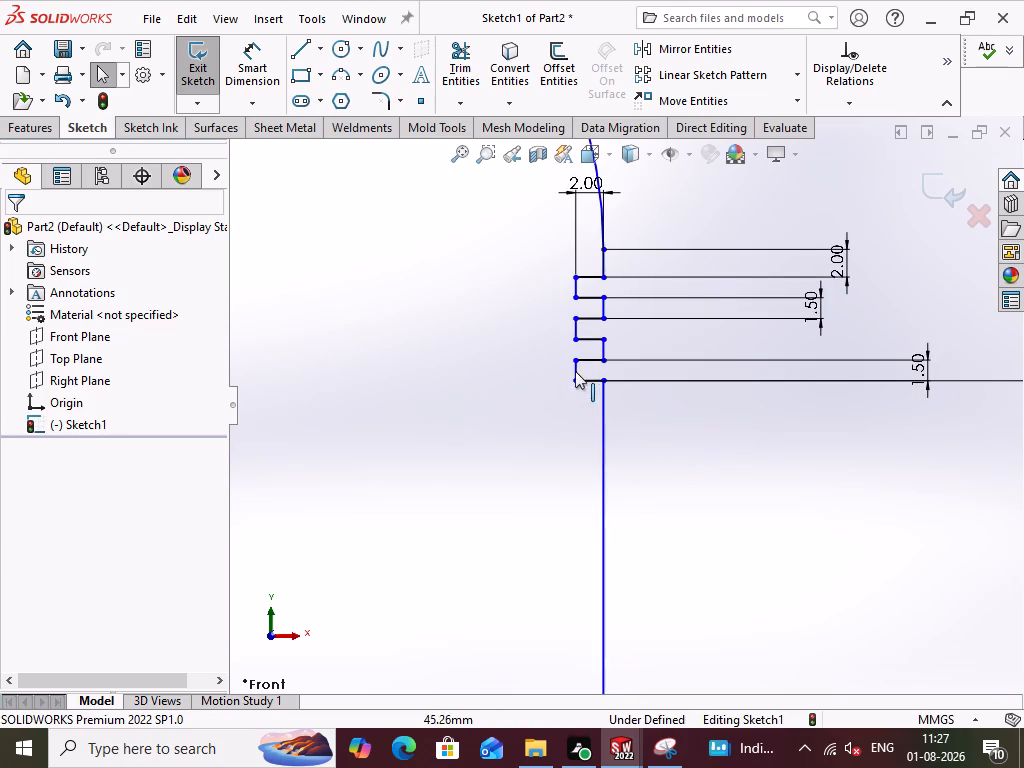
click(579, 362)
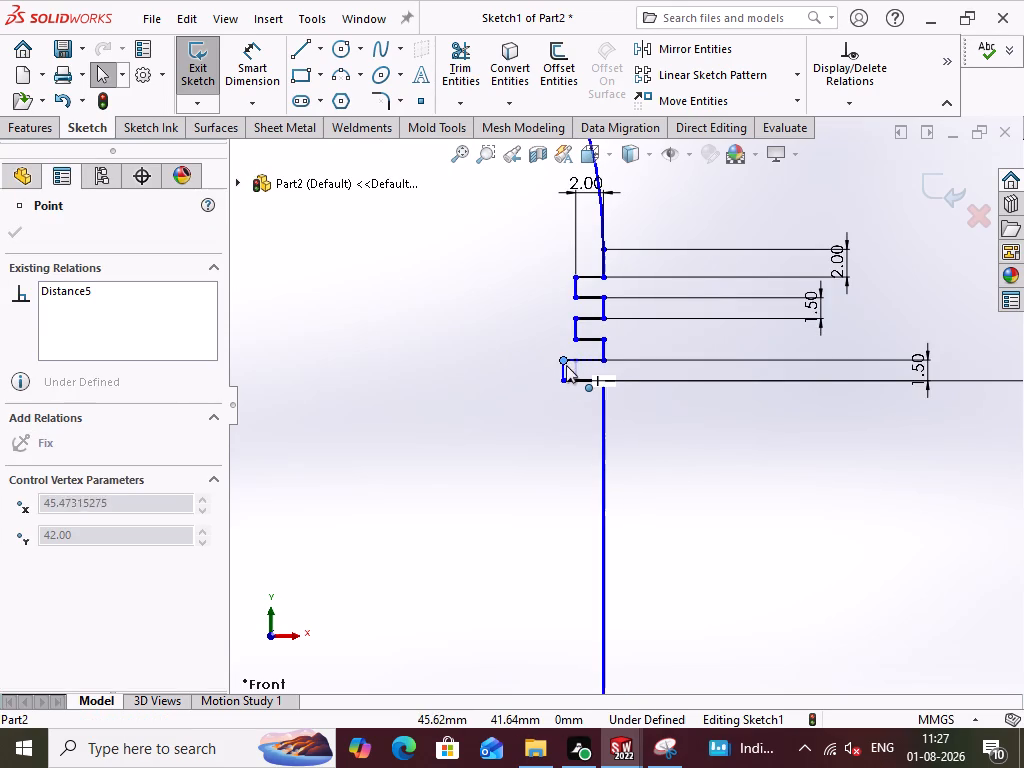
click(518, 410)
click(570, 371)
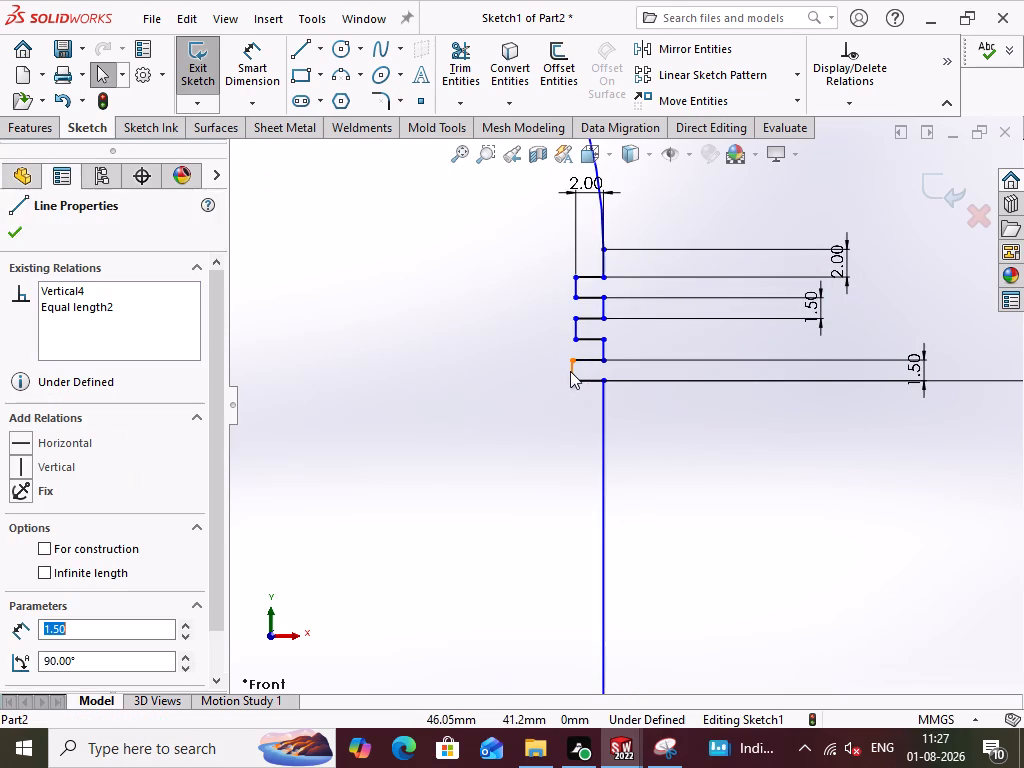
ctrl+click(577, 325)
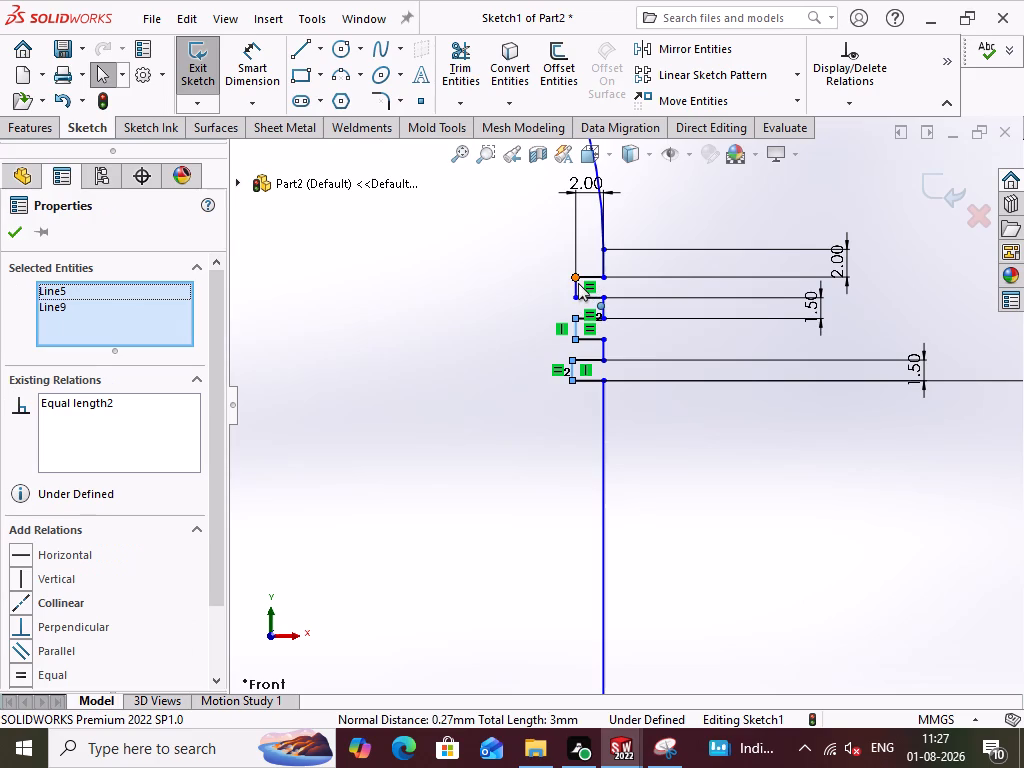
ctrl+click(576, 285)
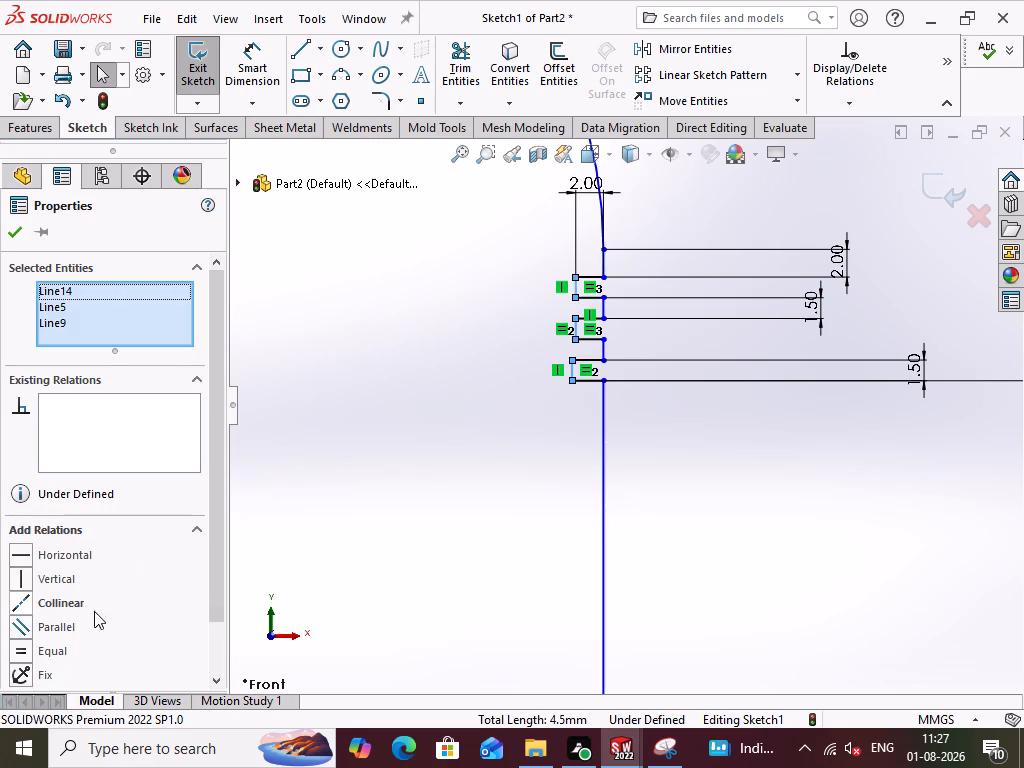
click(60, 603)
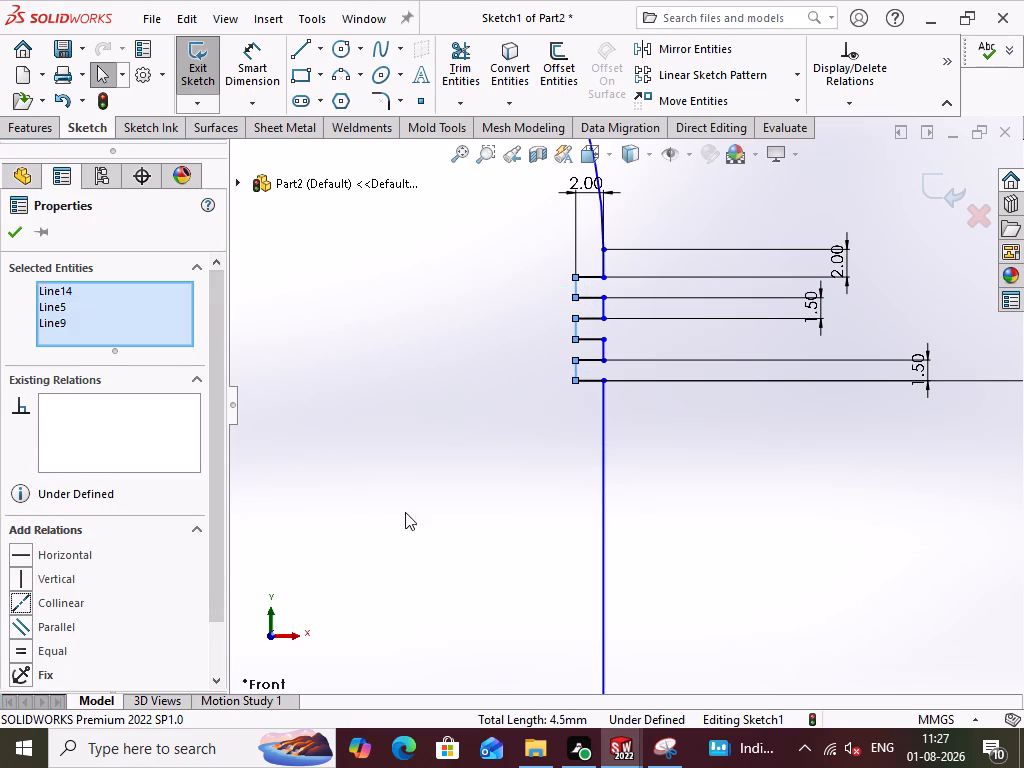
click(423, 504)
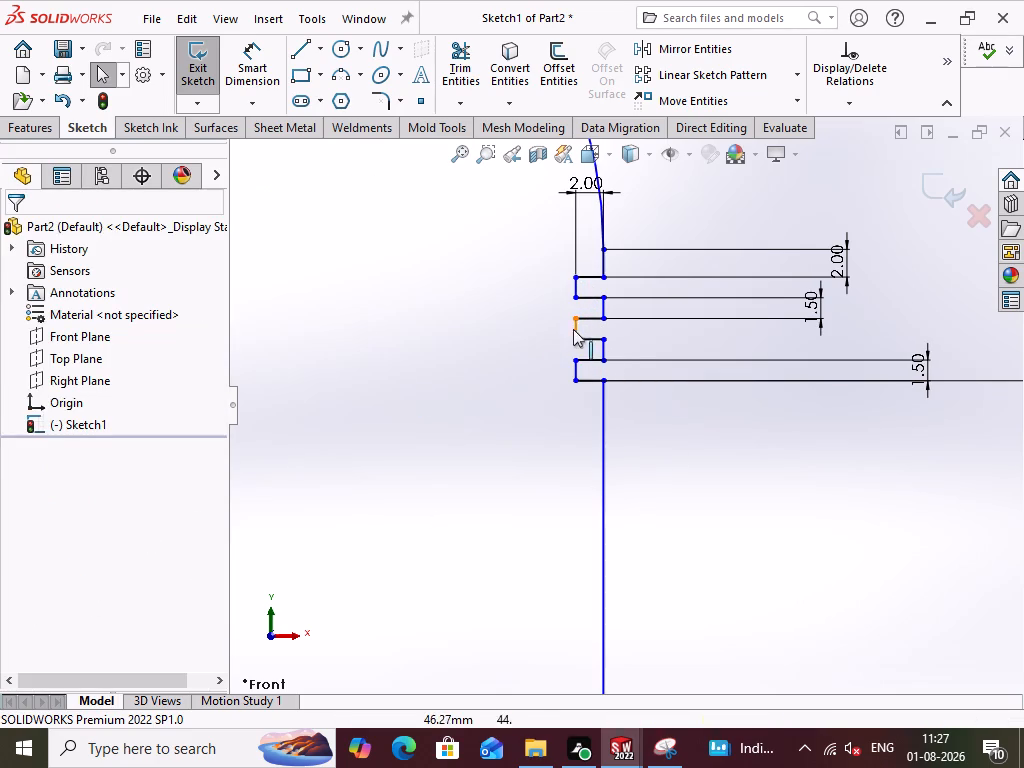
Shift the middle groove's inner corner slightly outward to an X position of about 46.77 mm.
click(577, 317)
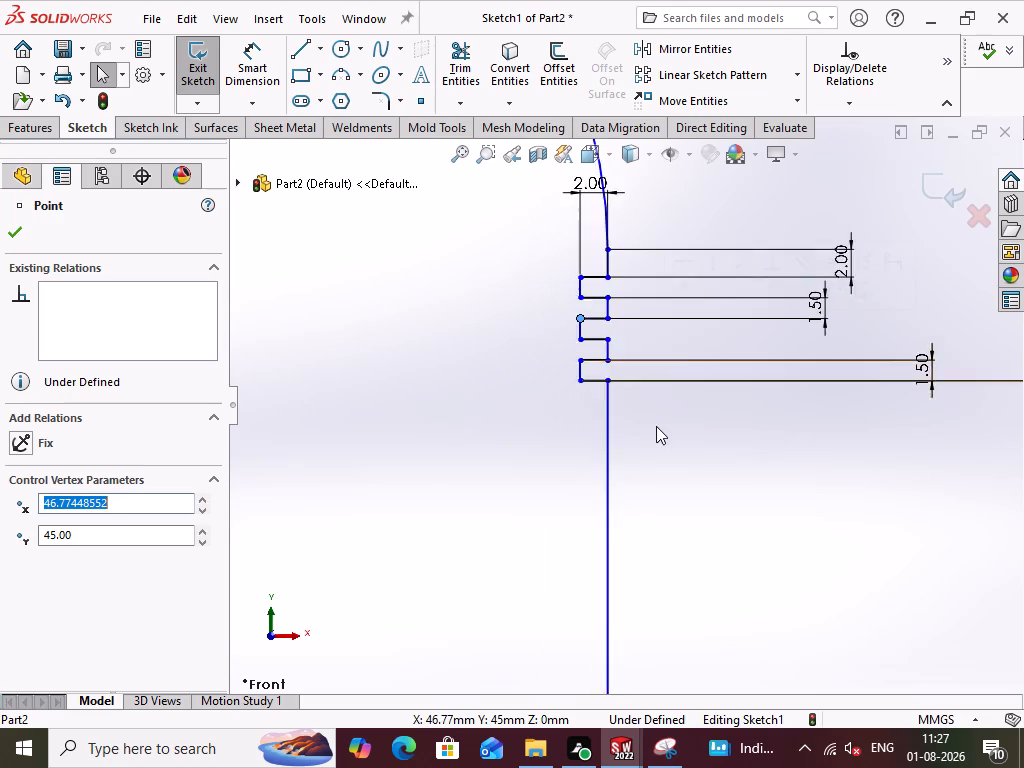
scroll(656, 426, up, 7)
scroll(657, 574, up, 3)
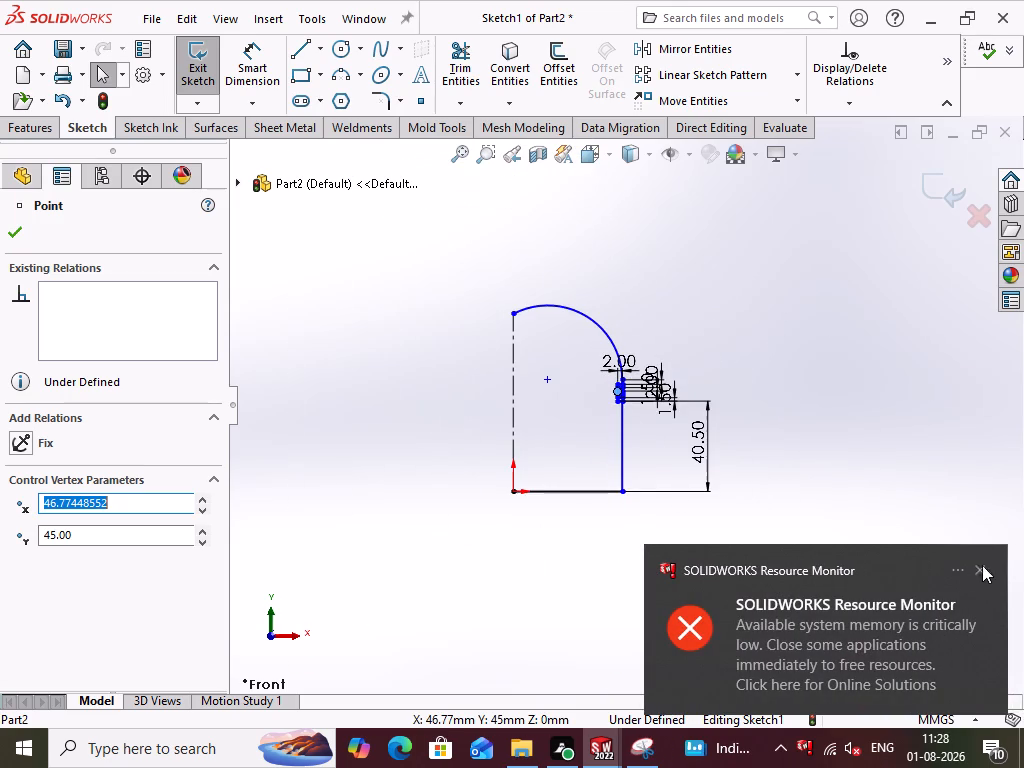
click(975, 565)
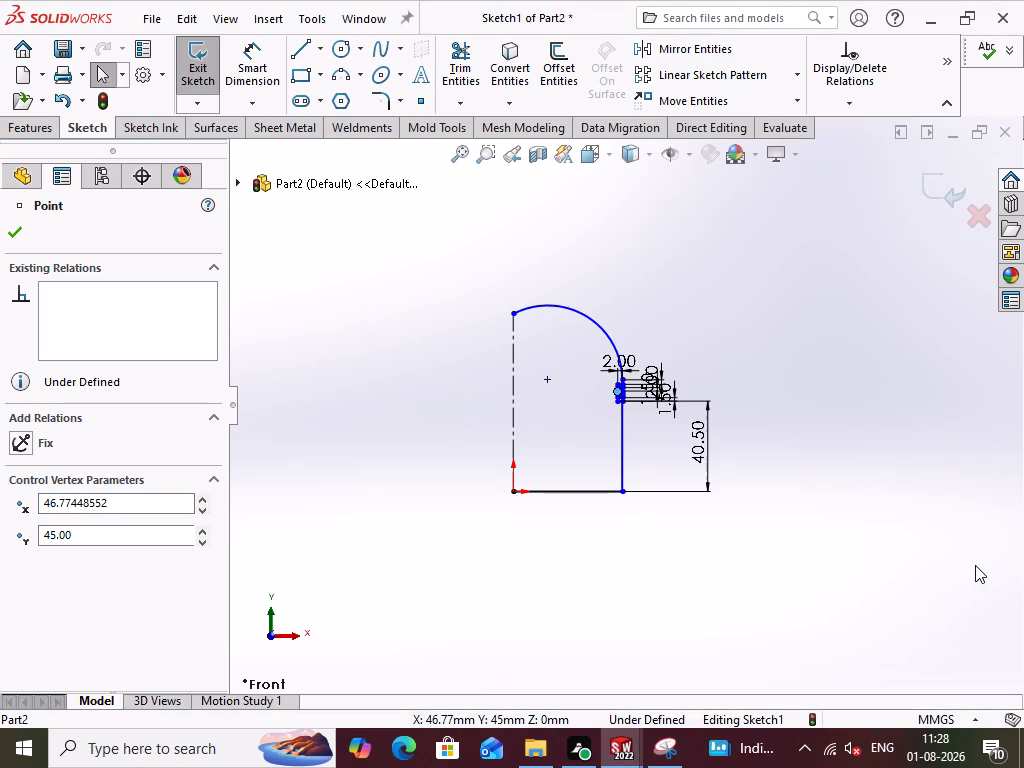
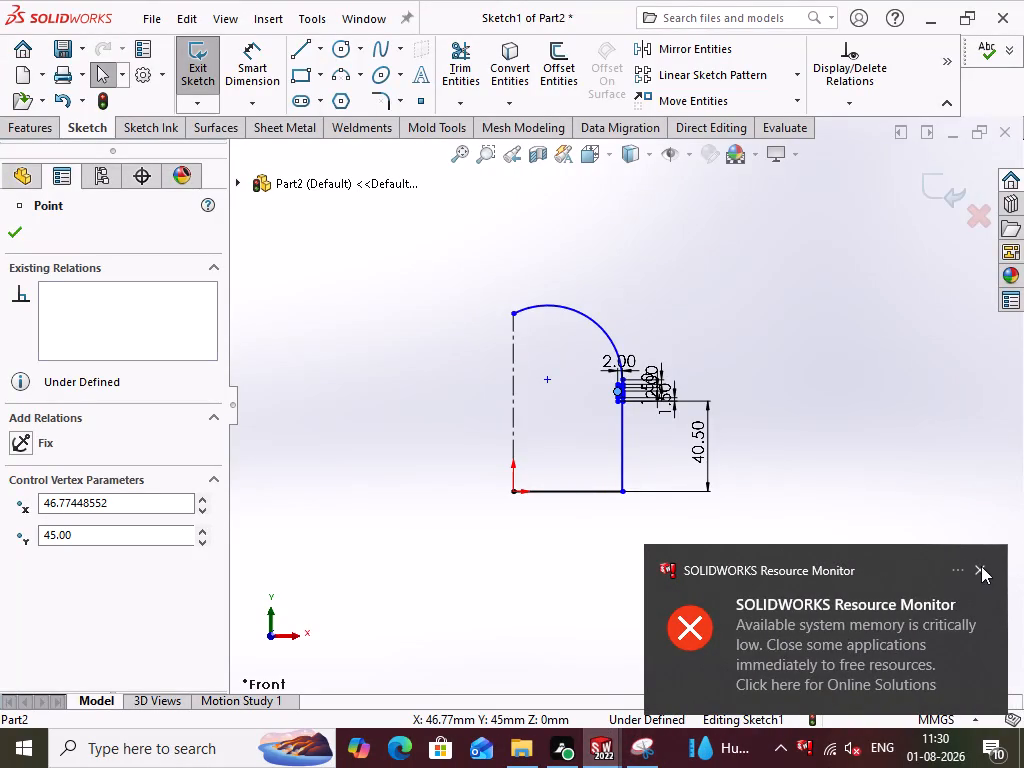
Dismiss the Resource Monitor notification covering part of the sketch area.
double_click(981, 566)
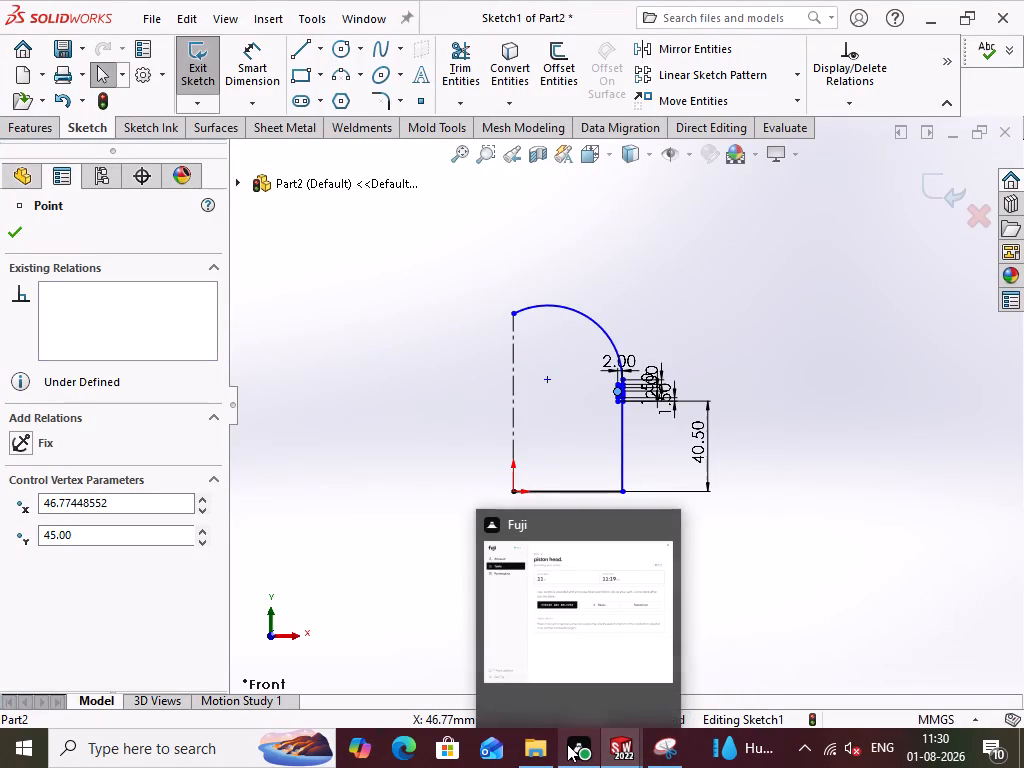
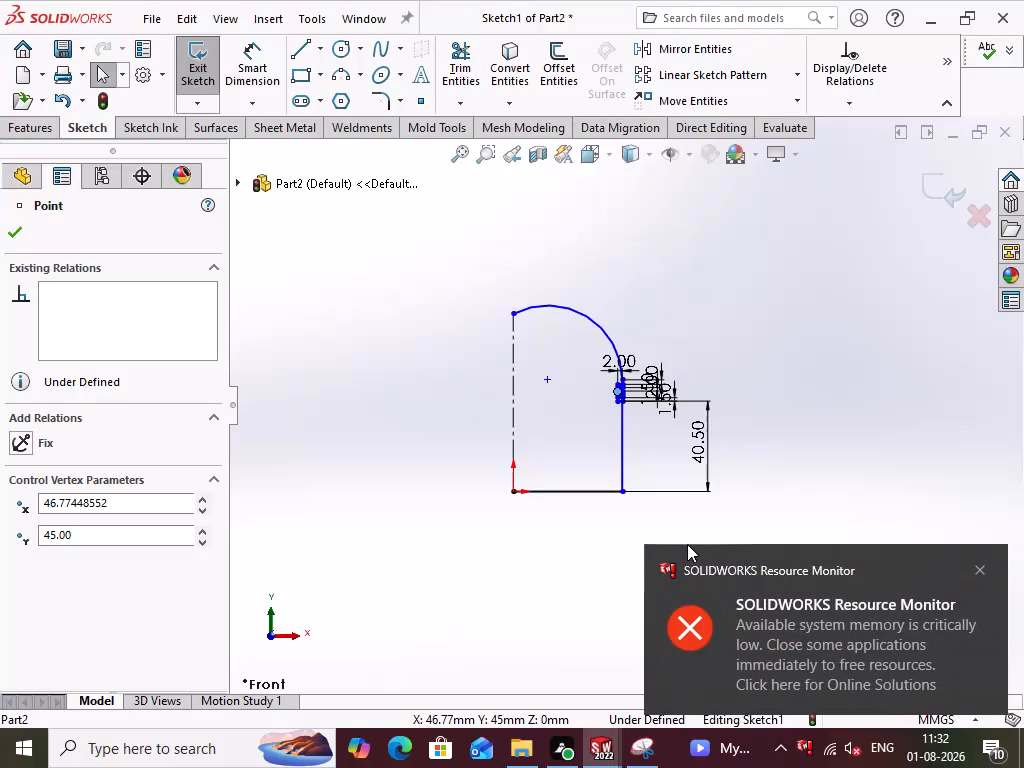
Dimension the horizontal distance between the vertical centerline and the long outer side line as 24 mm.
click(982, 567)
scroll(787, 494, down, 1)
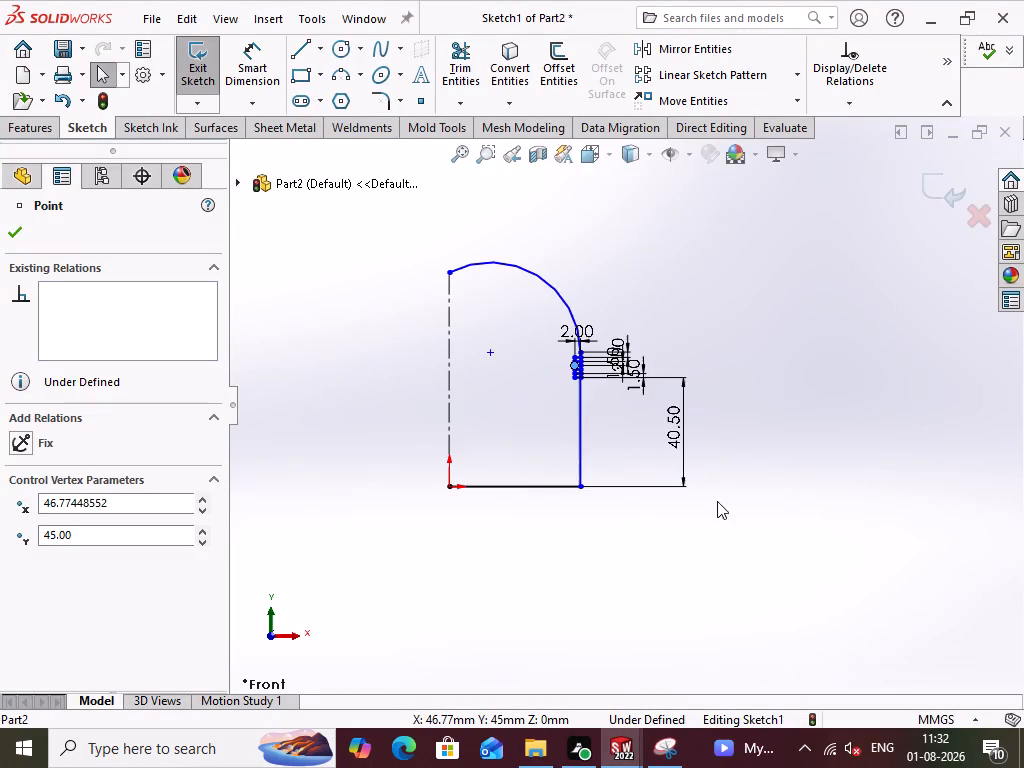
scroll(374, 463, down, 1)
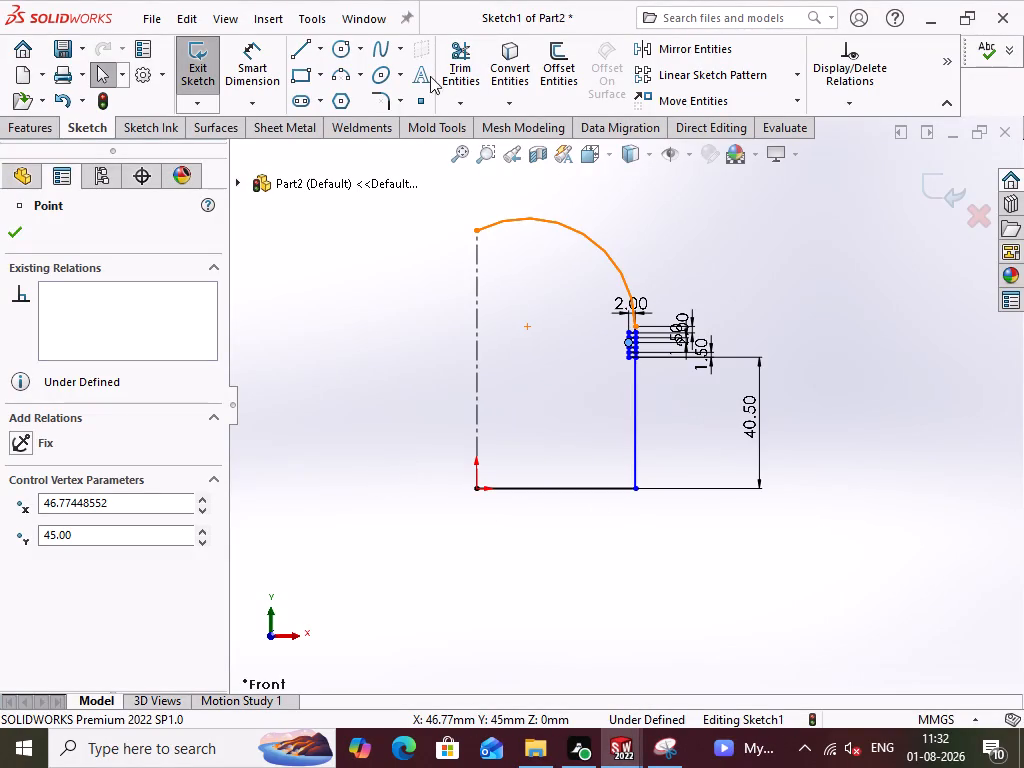
click(252, 67)
click(473, 447)
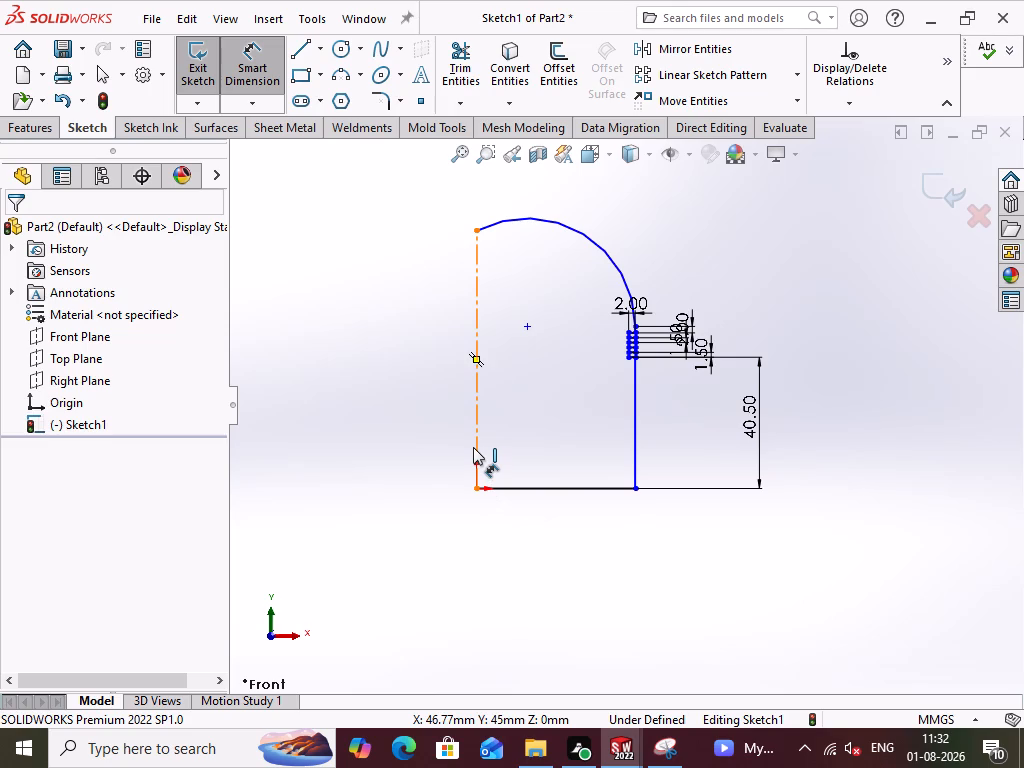
click(636, 423)
click(546, 562)
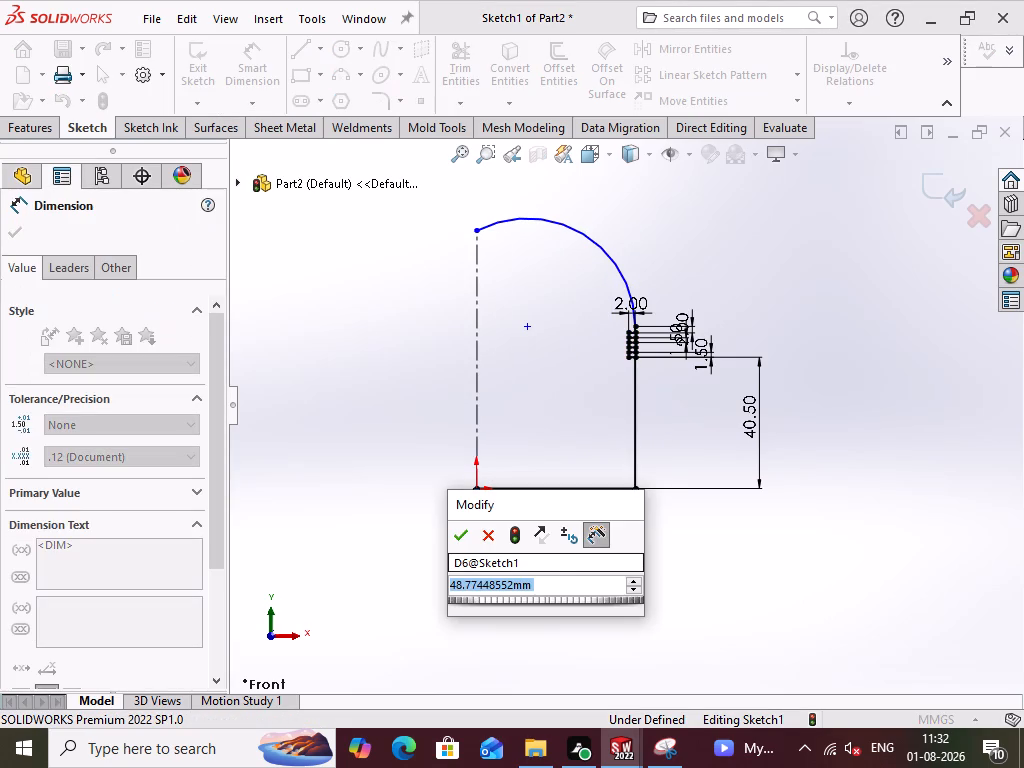
text(24)
key(Return)
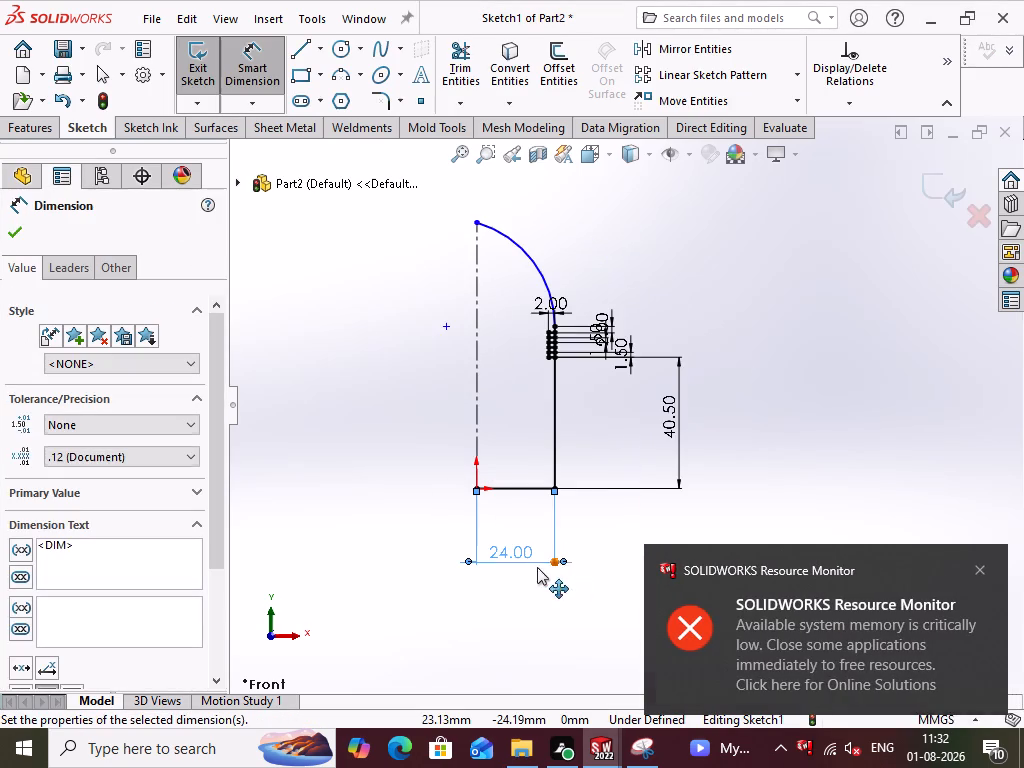
click(977, 569)
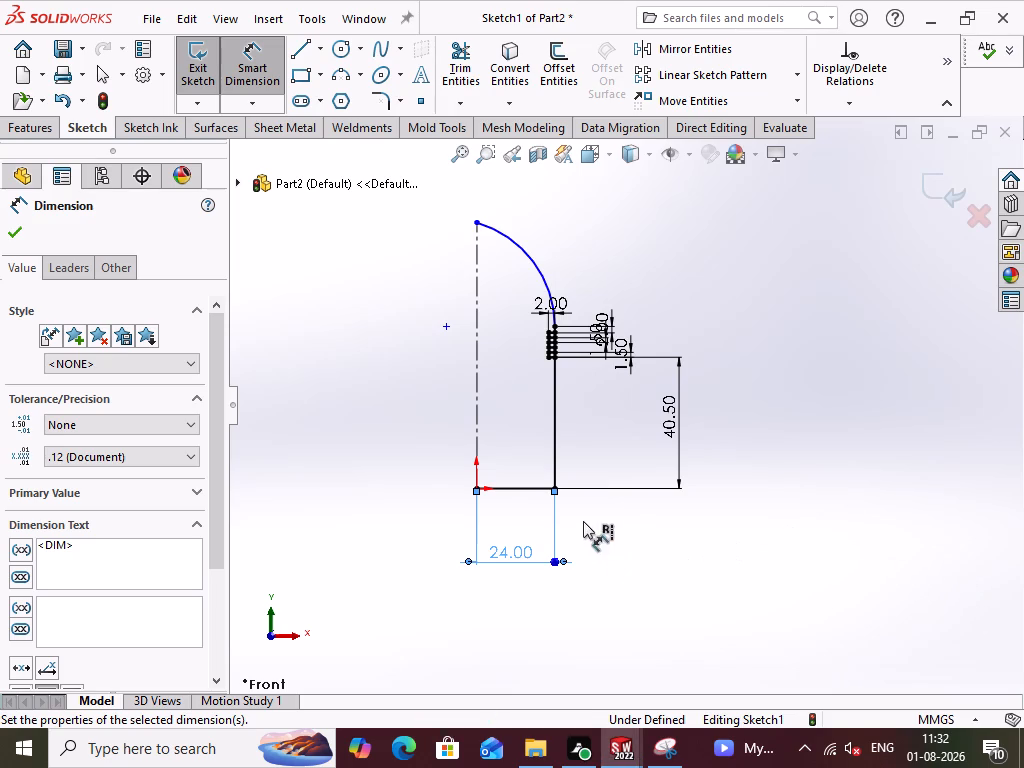
Dimension the height from the origin to the arc's endpoint on the centerline as 53 mm.
scroll(373, 445, down, 1)
click(399, 427)
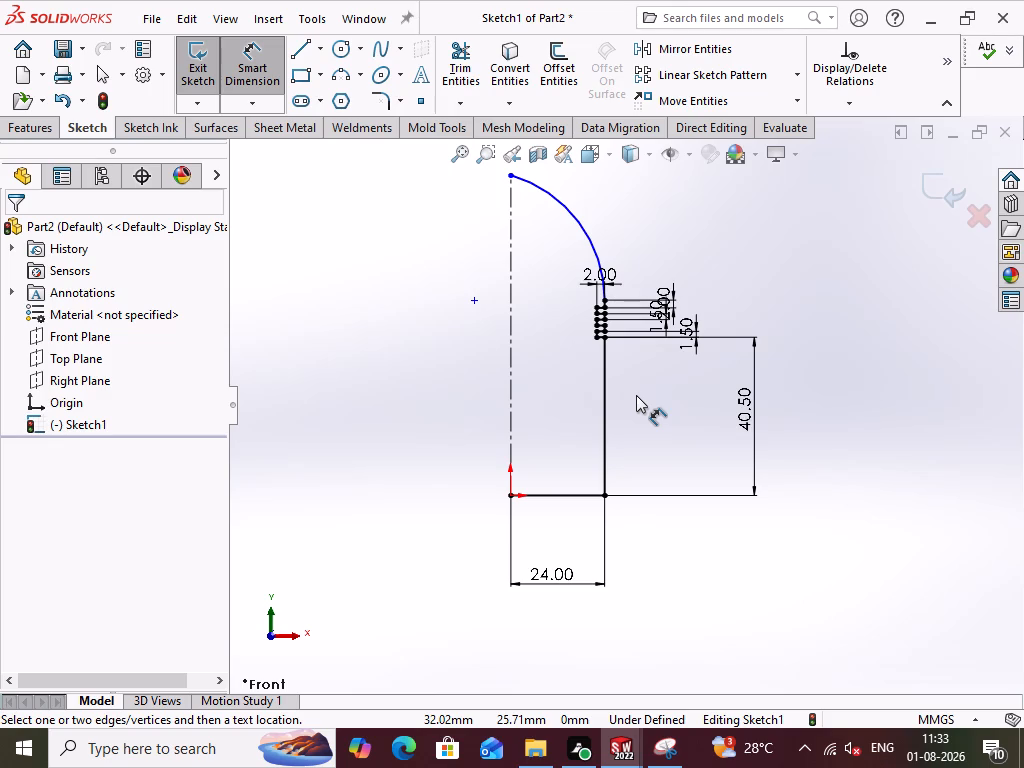
click(512, 174)
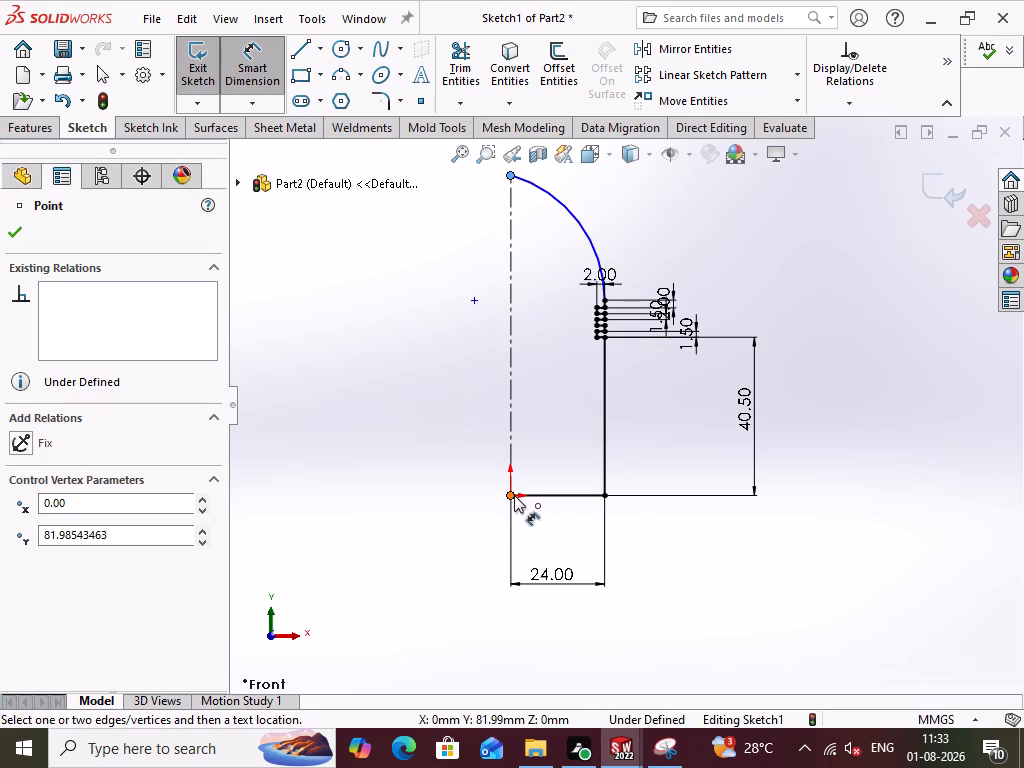
click(512, 494)
click(377, 339)
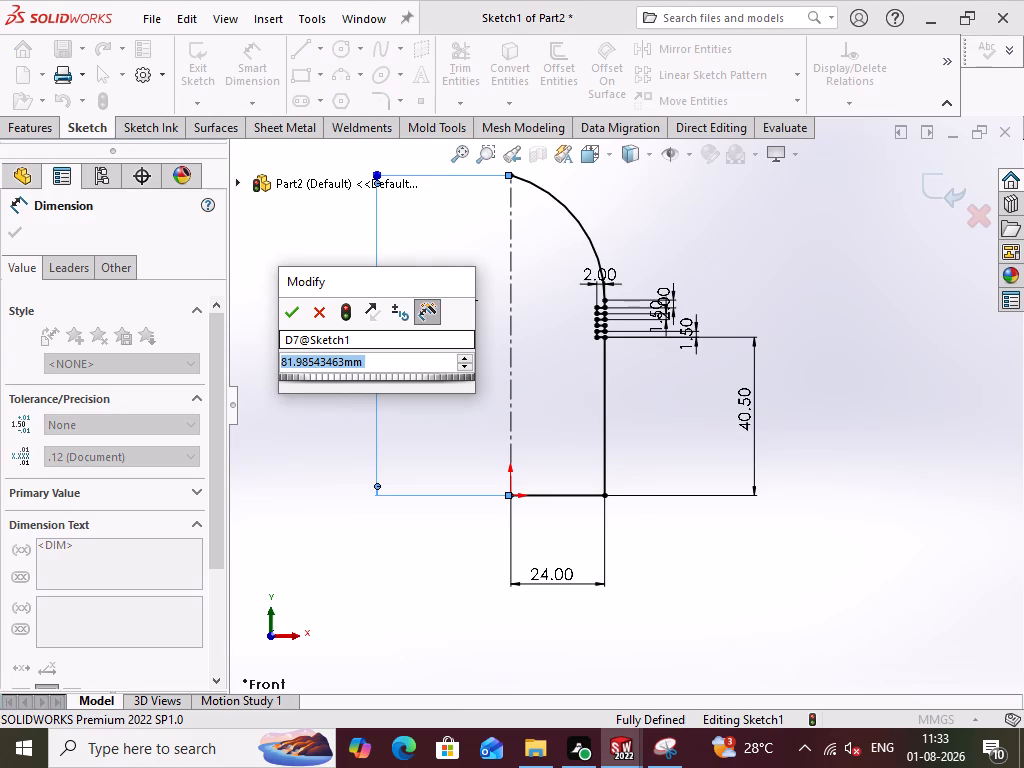
text(53)
key(Return)
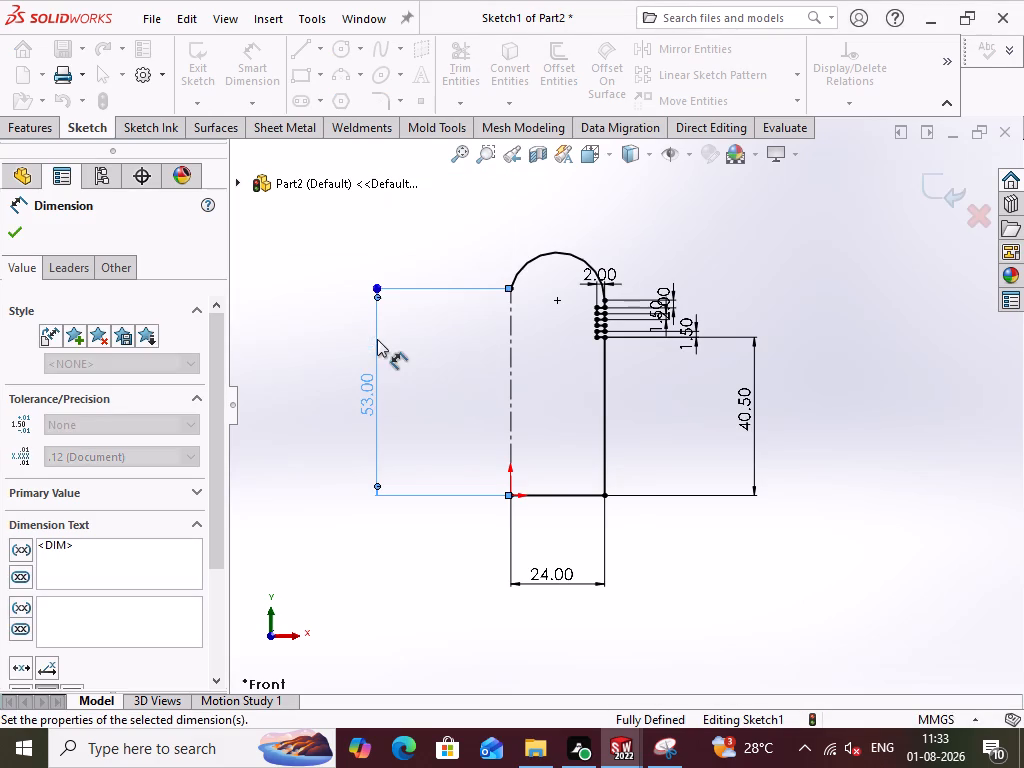
click(449, 373)
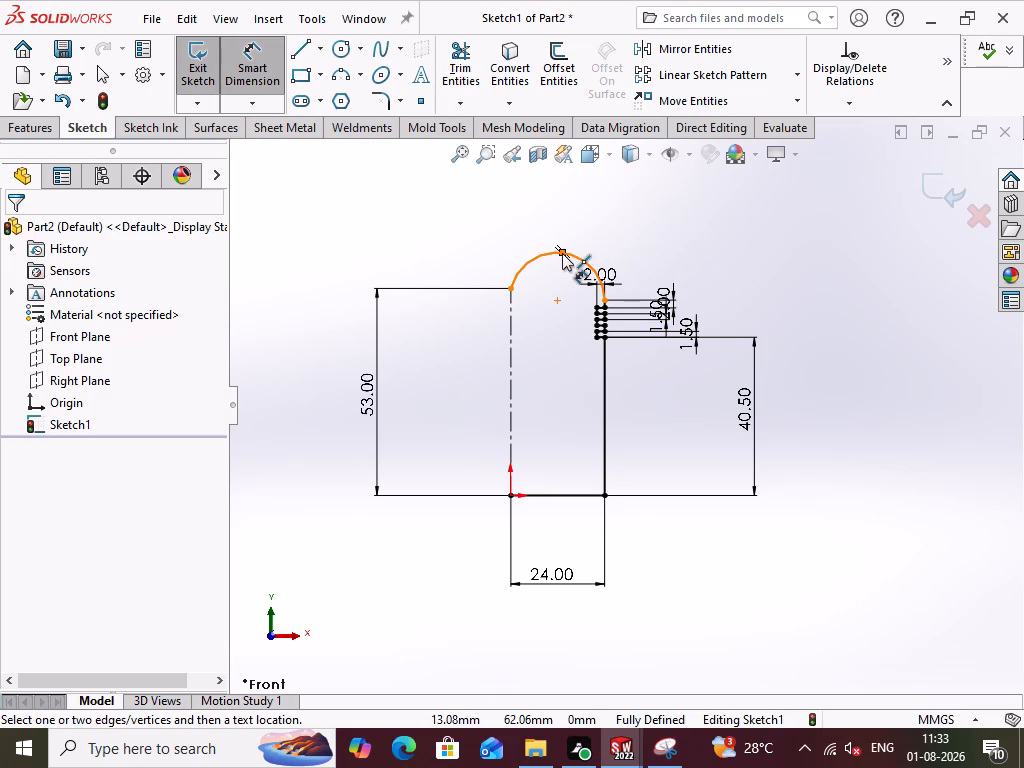
click(238, 62)
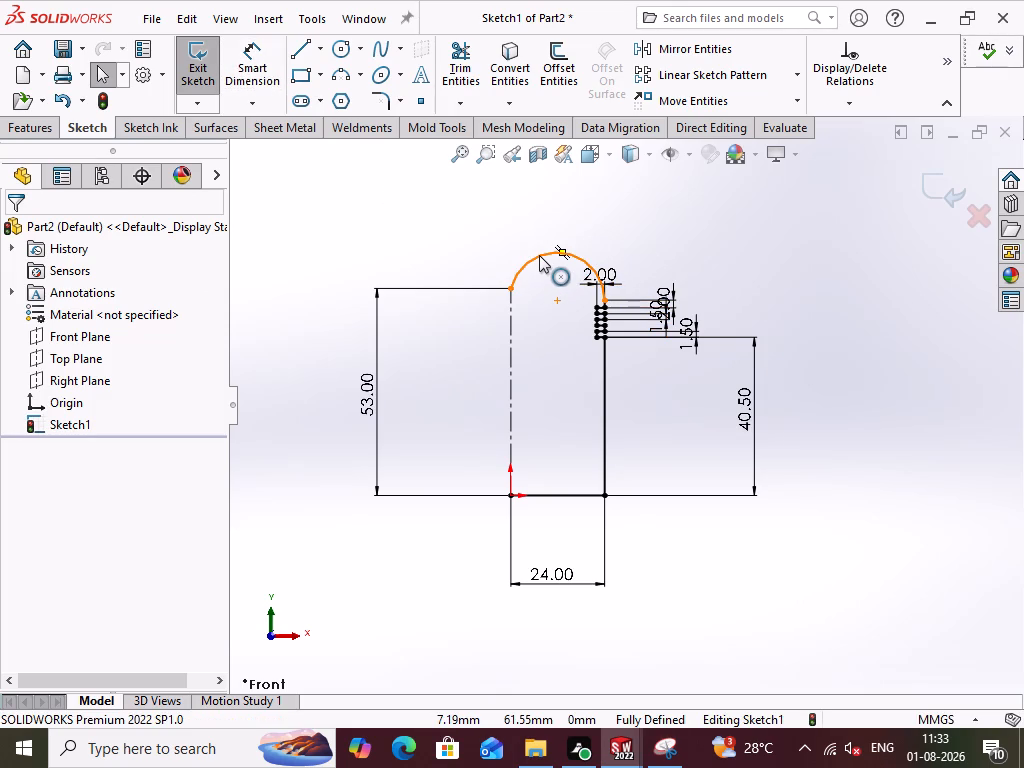
Delete the tangent arc that closes the top of the profile.
click(840, 397)
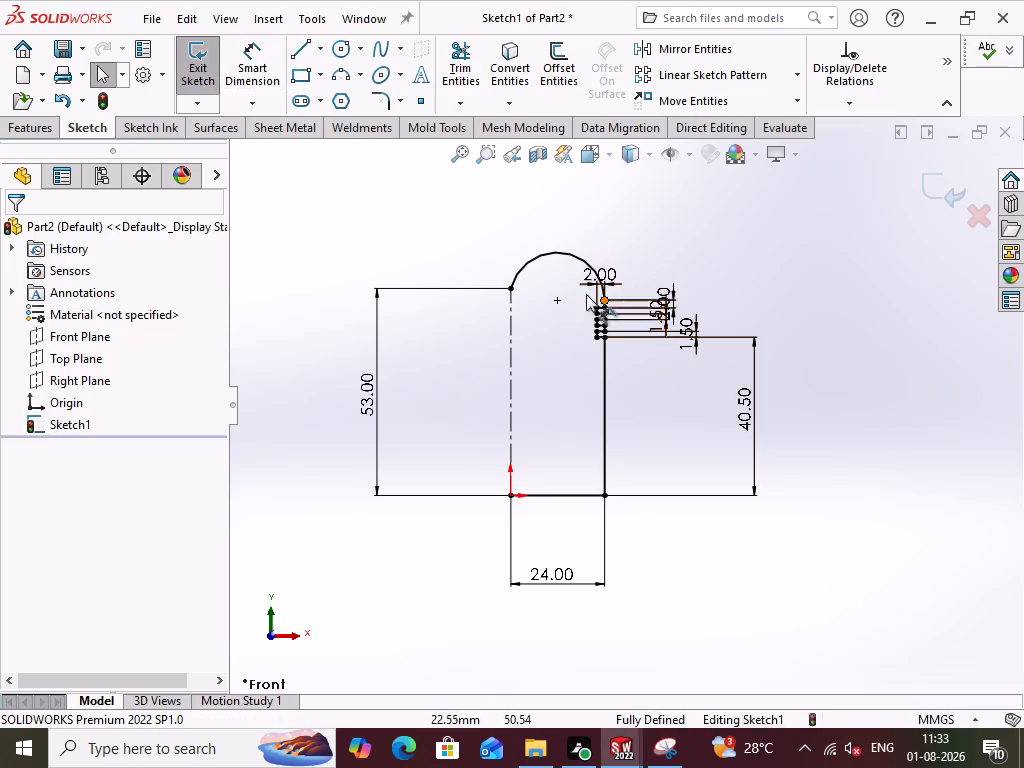
key(Delete)
click(671, 221)
click(541, 256)
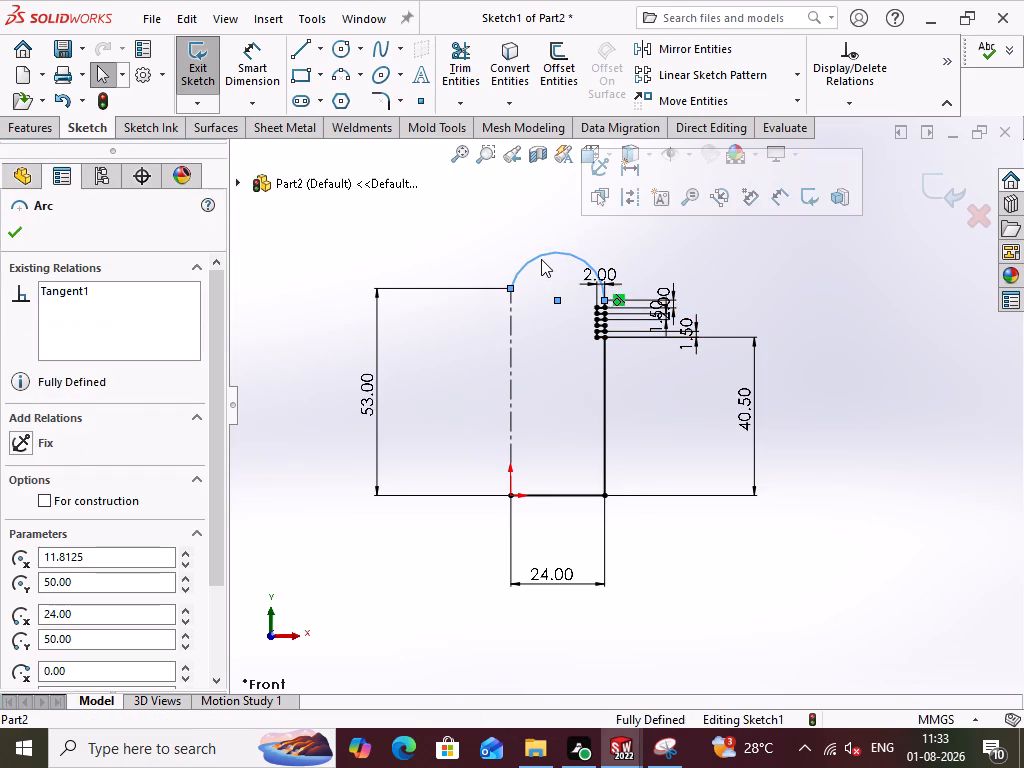
key(Delete)
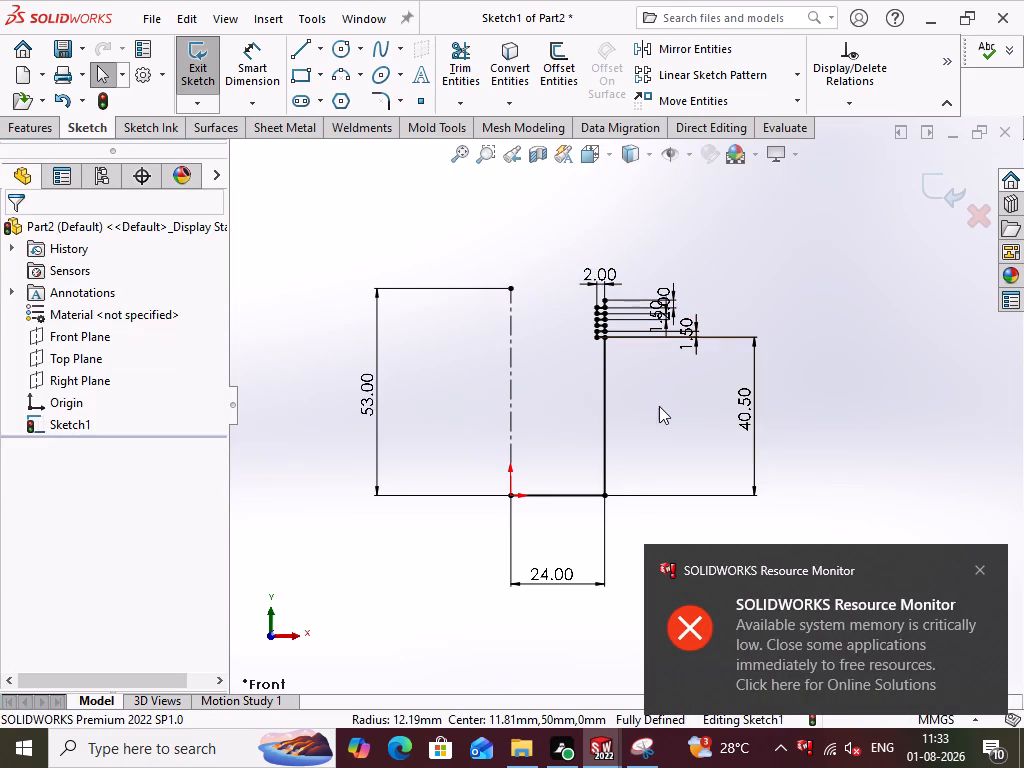
click(979, 570)
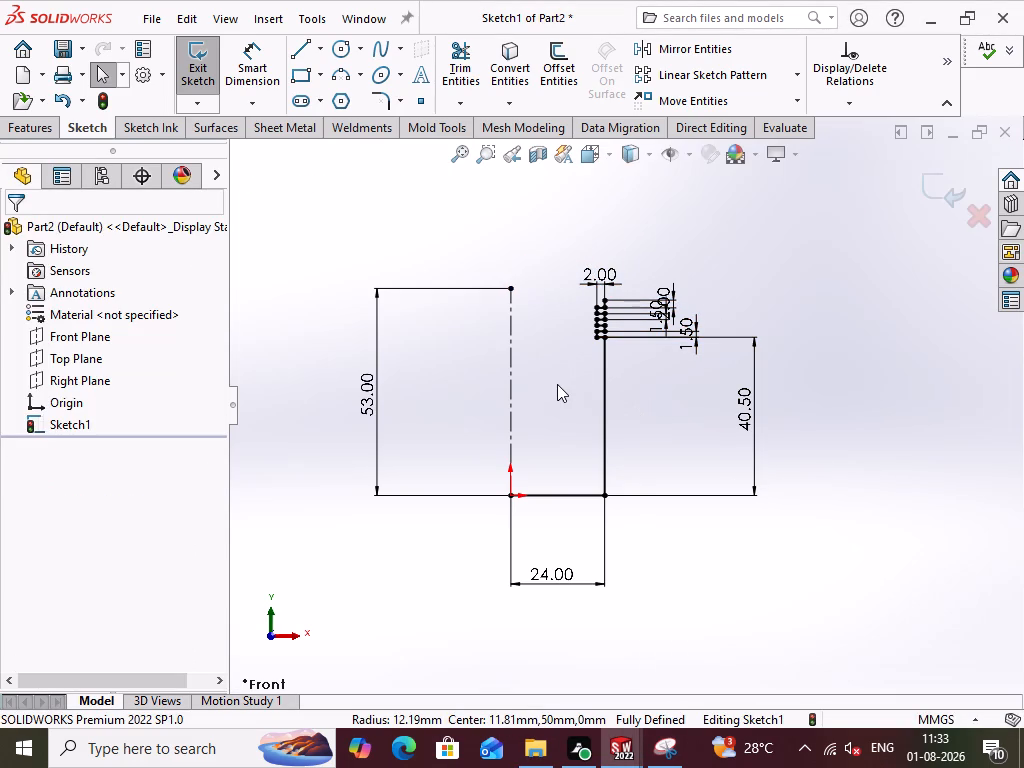
Draw a shallow three-point arc of about 51.75 mm radius from the centerline's top endpoint to the side line's top endpoint.
scroll(557, 384, down, 2)
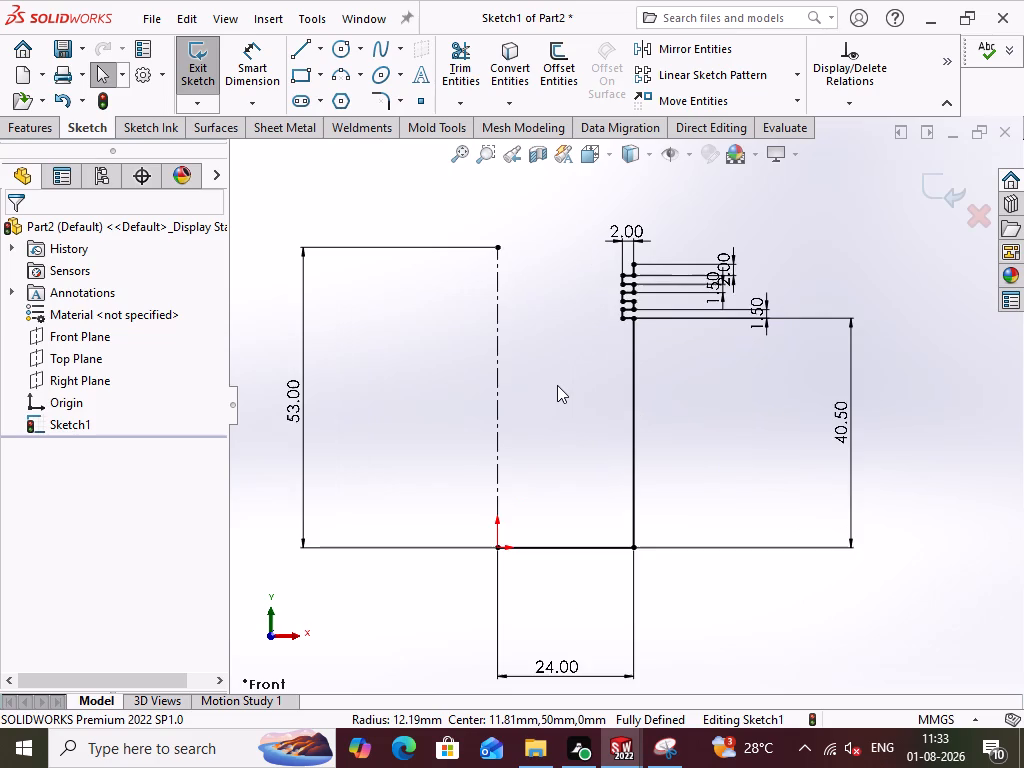
scroll(557, 385, down, 1)
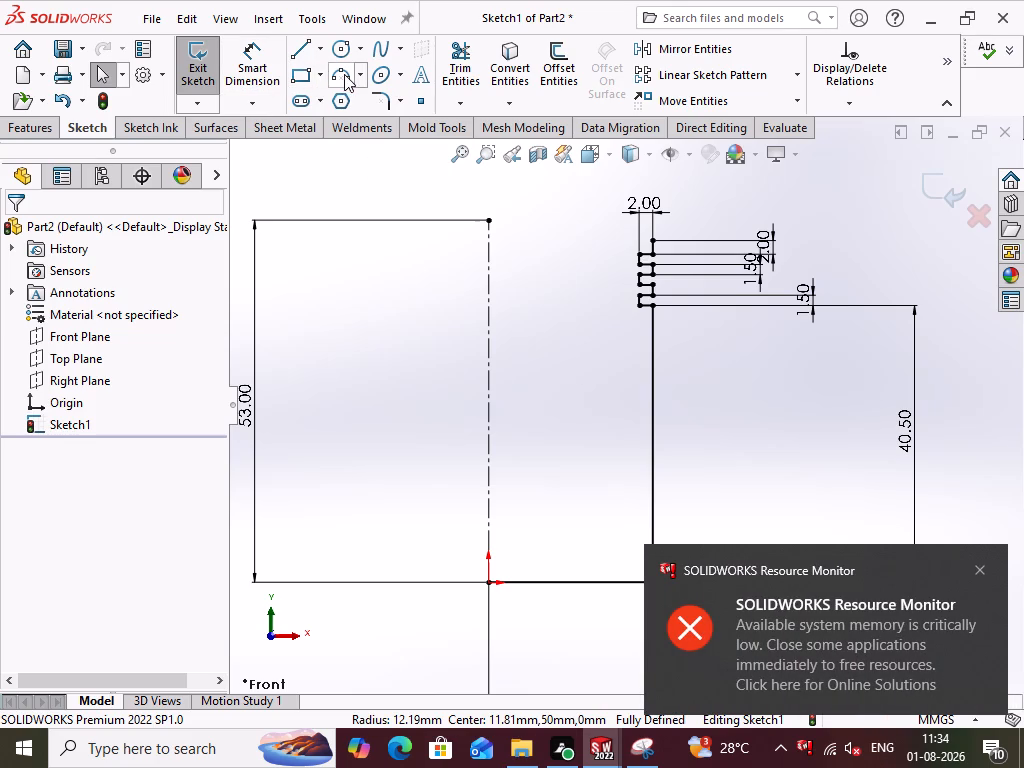
click(344, 74)
click(486, 217)
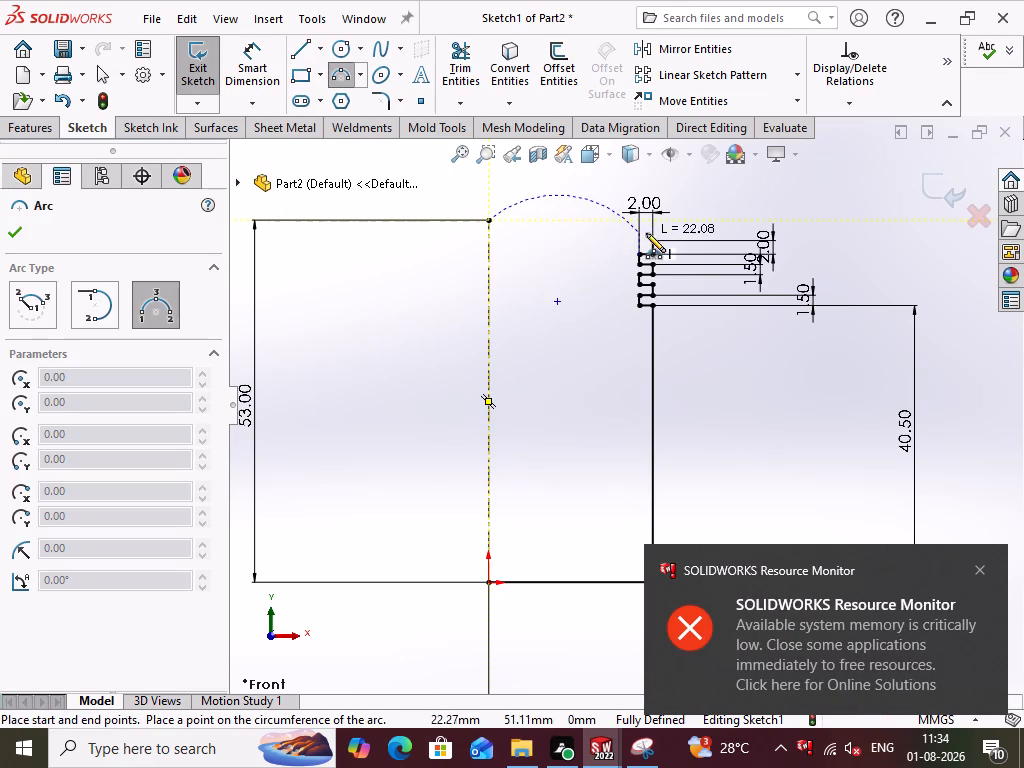
click(651, 239)
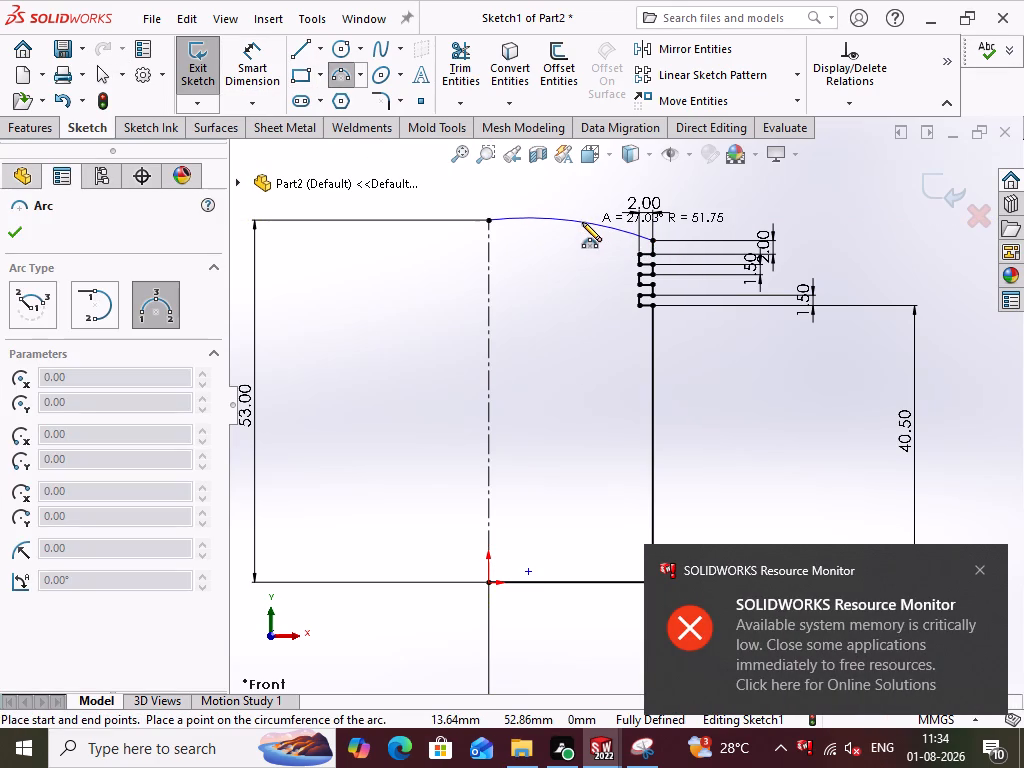
click(582, 222)
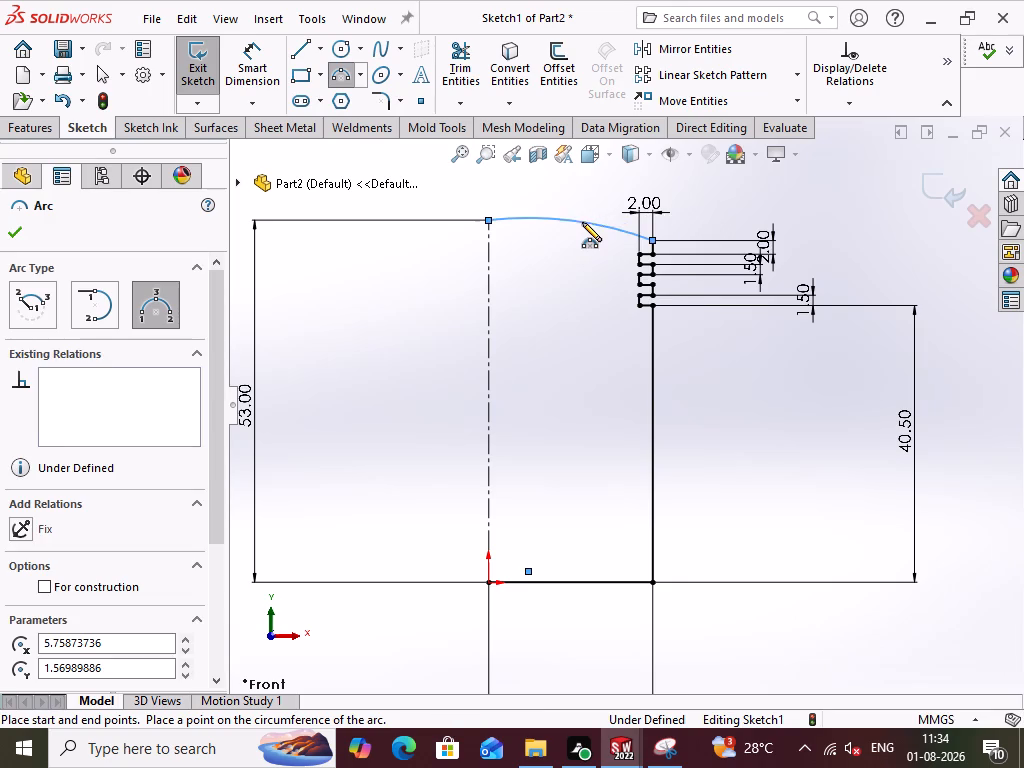
click(733, 364)
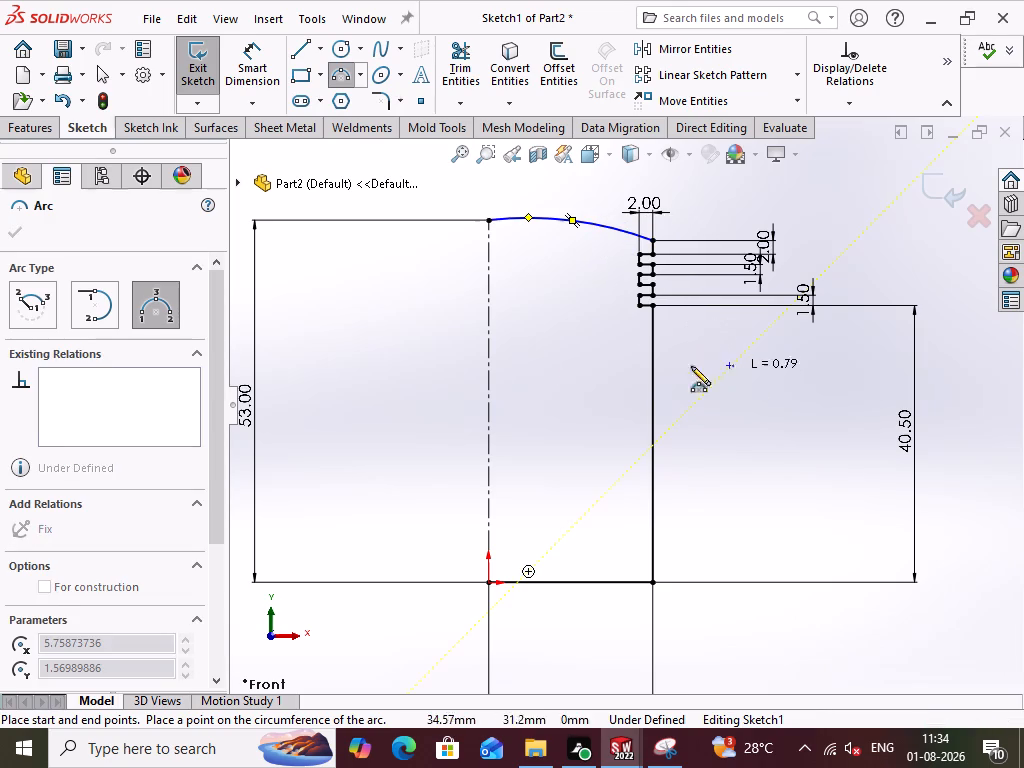
right_click(824, 202)
click(847, 224)
click(510, 349)
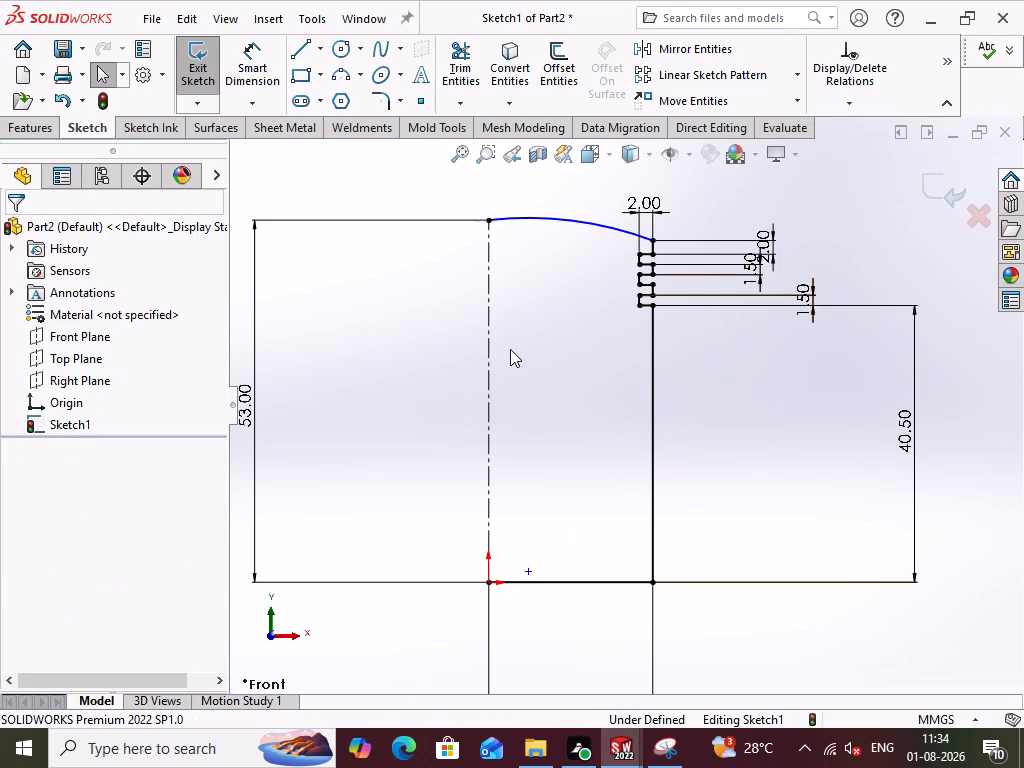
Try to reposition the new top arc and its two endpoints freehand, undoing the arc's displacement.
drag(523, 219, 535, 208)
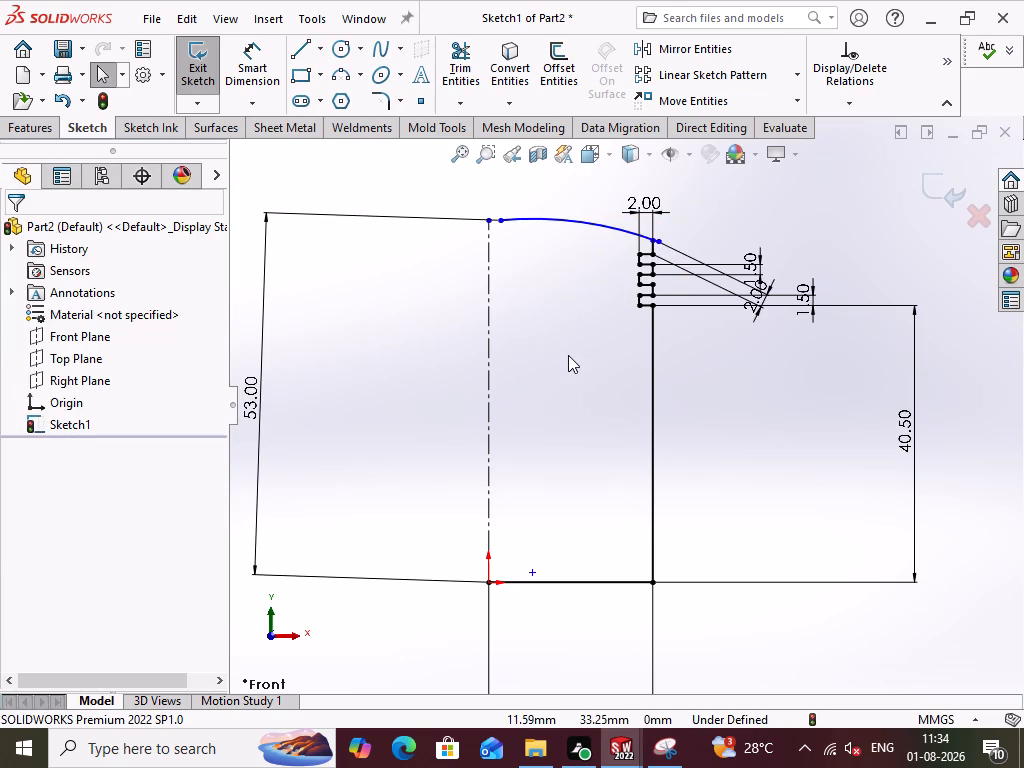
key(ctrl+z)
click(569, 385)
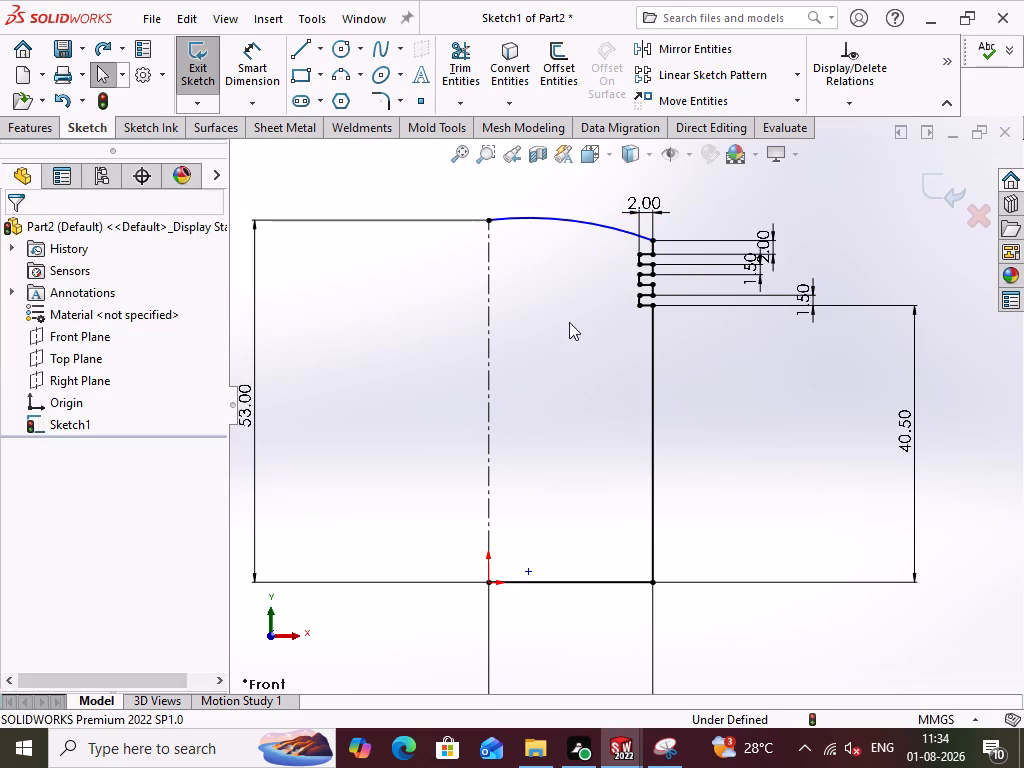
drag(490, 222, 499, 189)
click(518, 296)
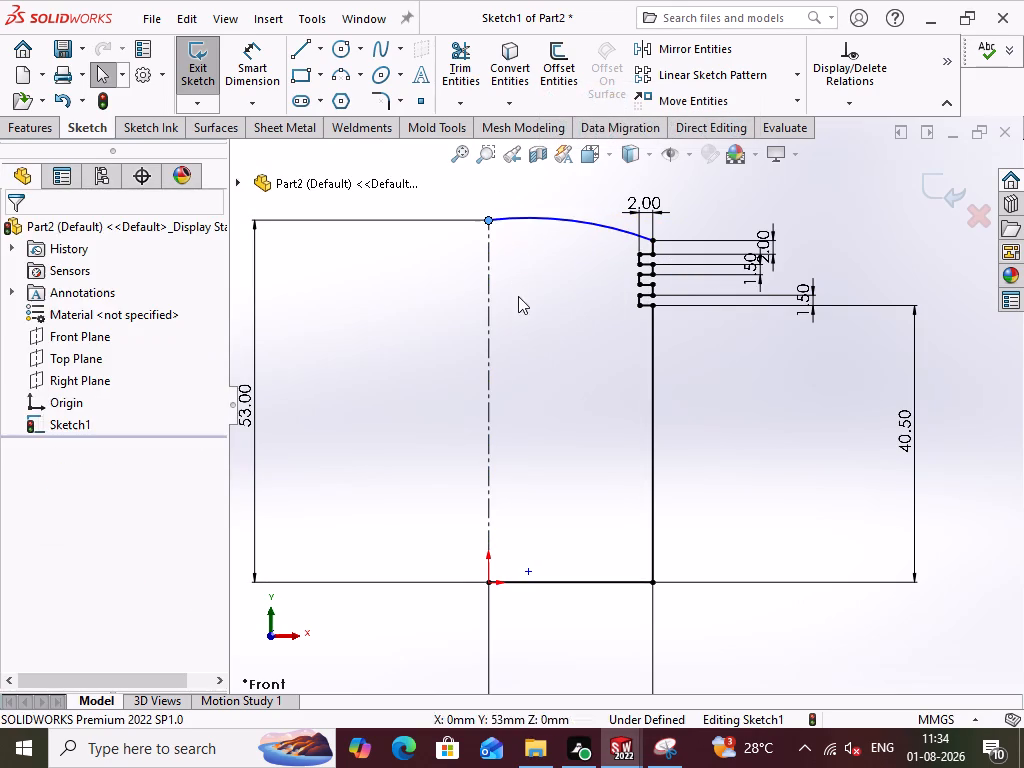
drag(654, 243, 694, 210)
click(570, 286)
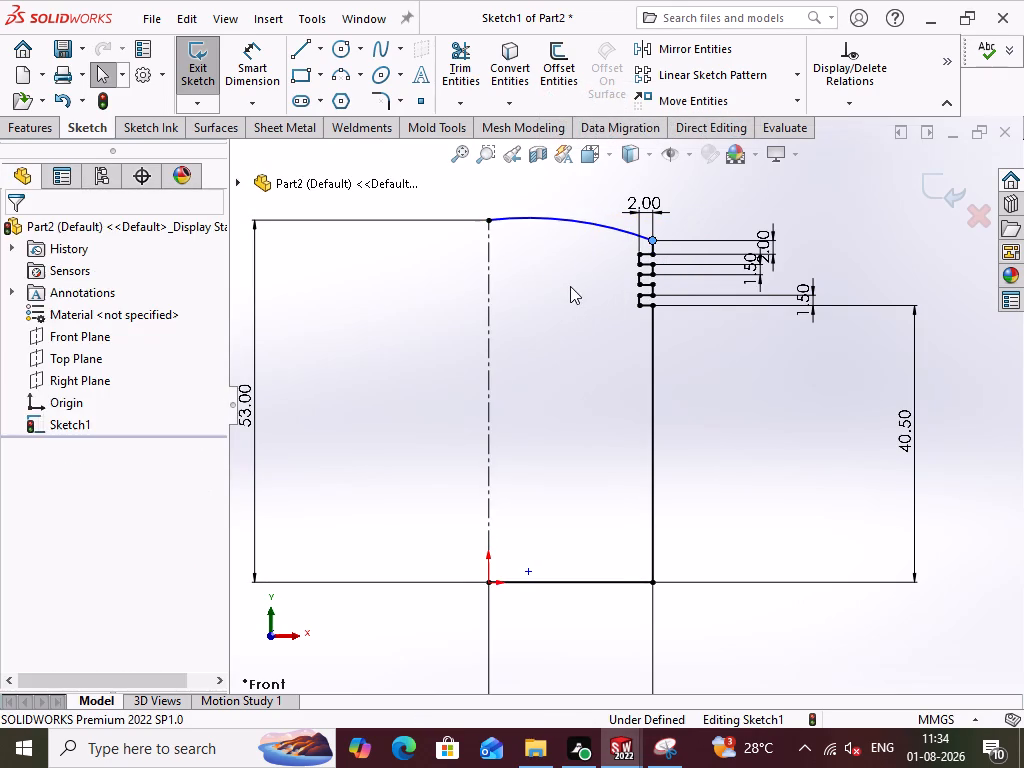
Dimension the top arc's radius as 97 mm.
click(254, 69)
click(554, 216)
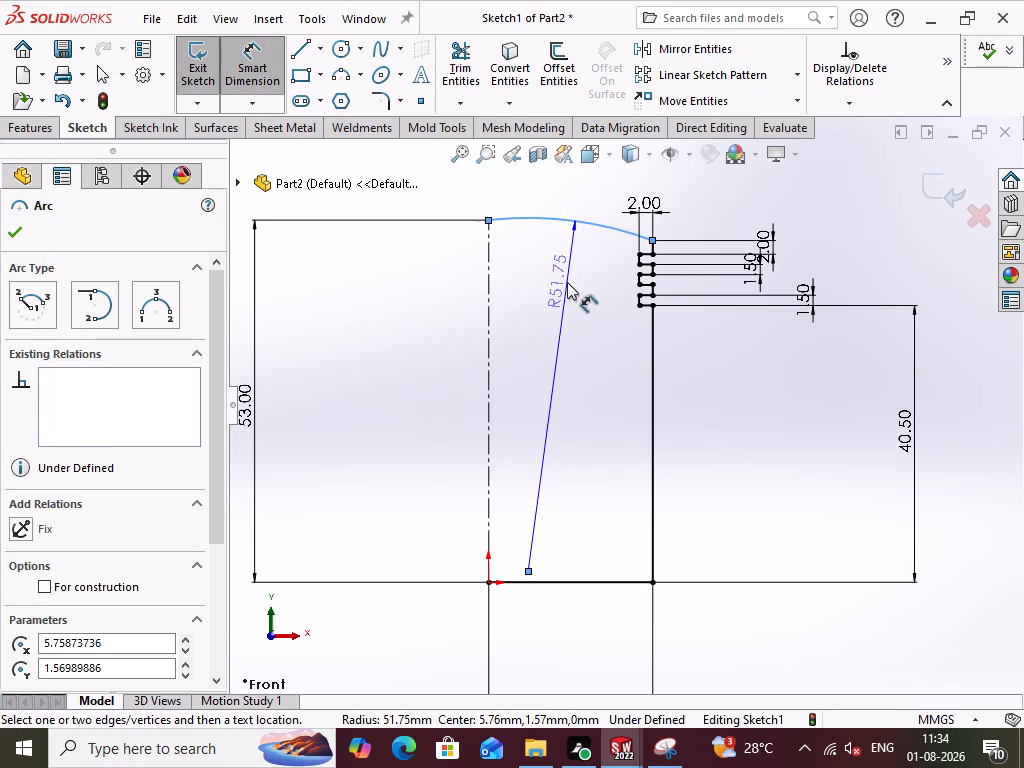
click(567, 282)
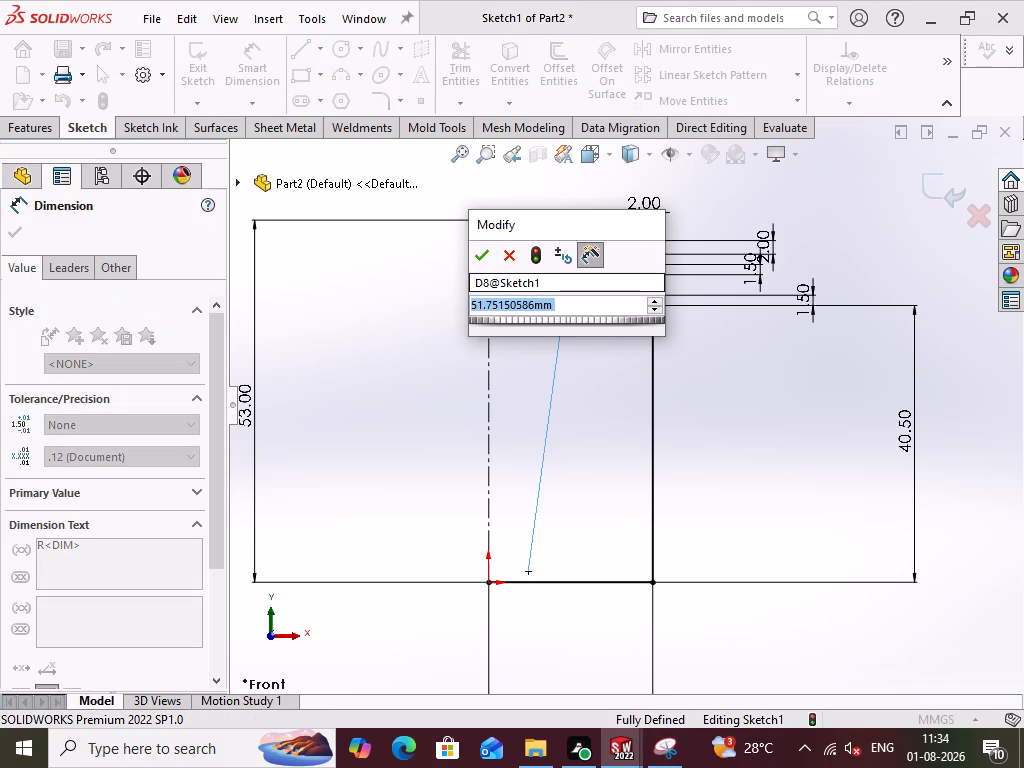
text(97)
key(Return)
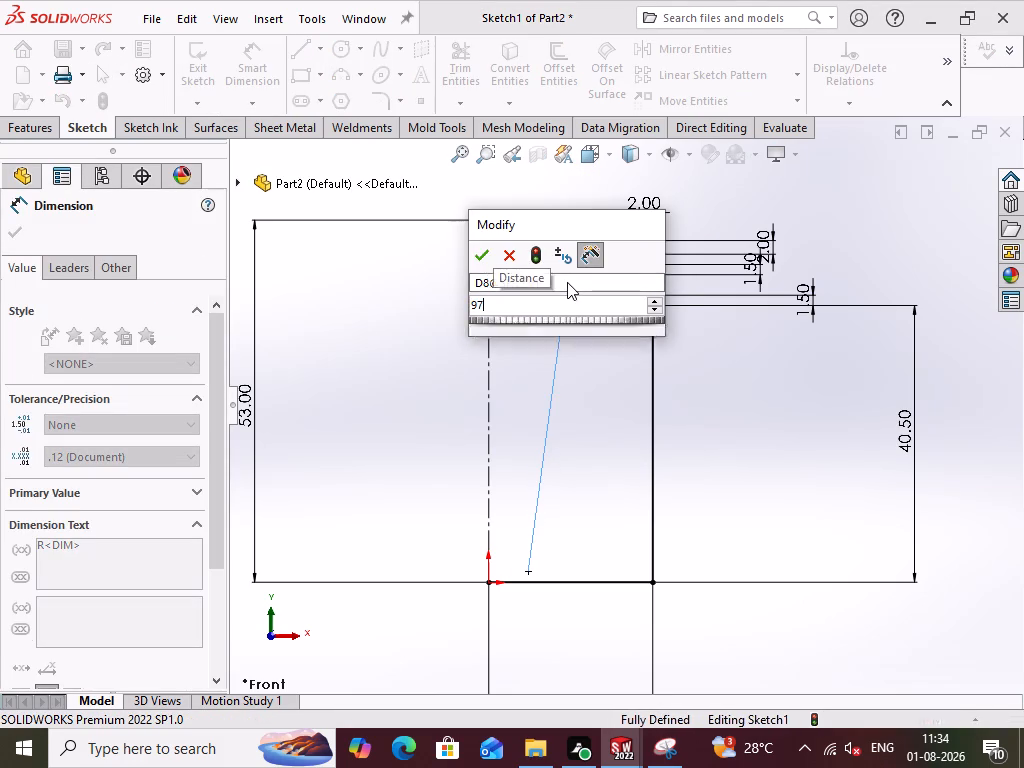
click(721, 351)
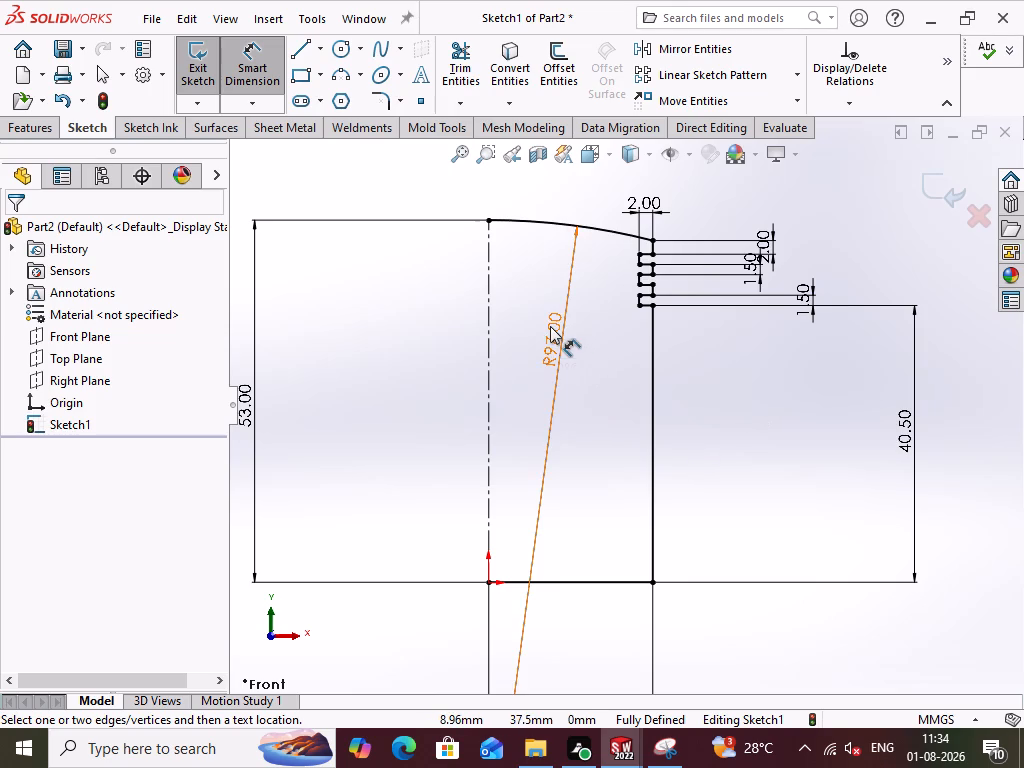
click(264, 71)
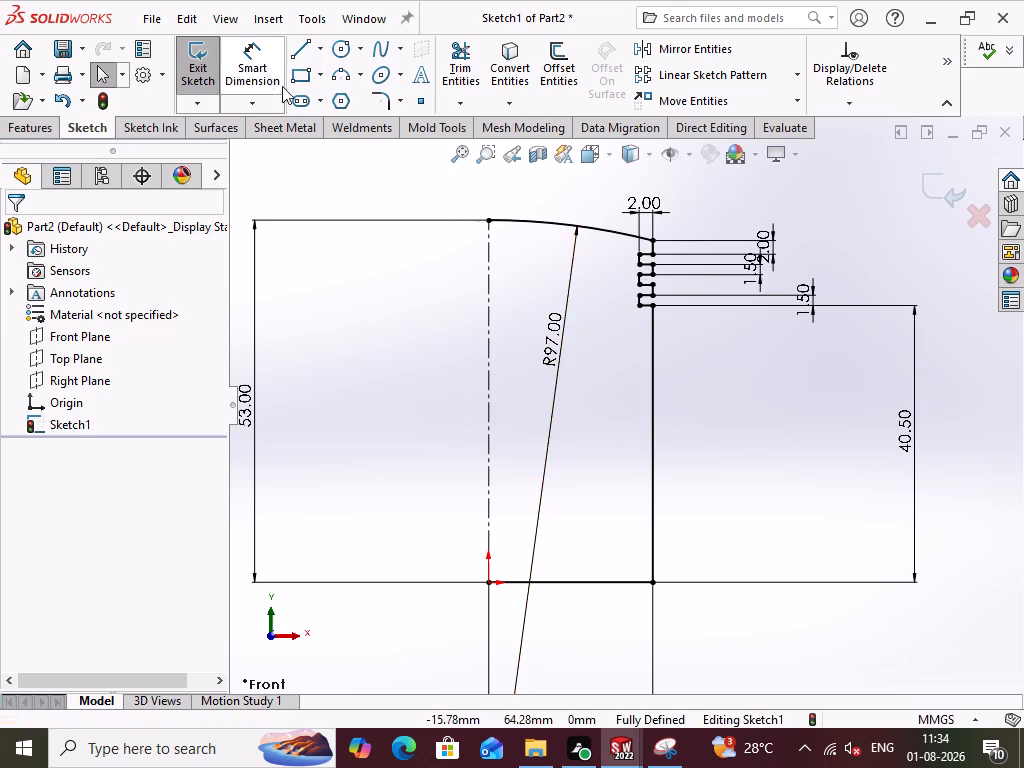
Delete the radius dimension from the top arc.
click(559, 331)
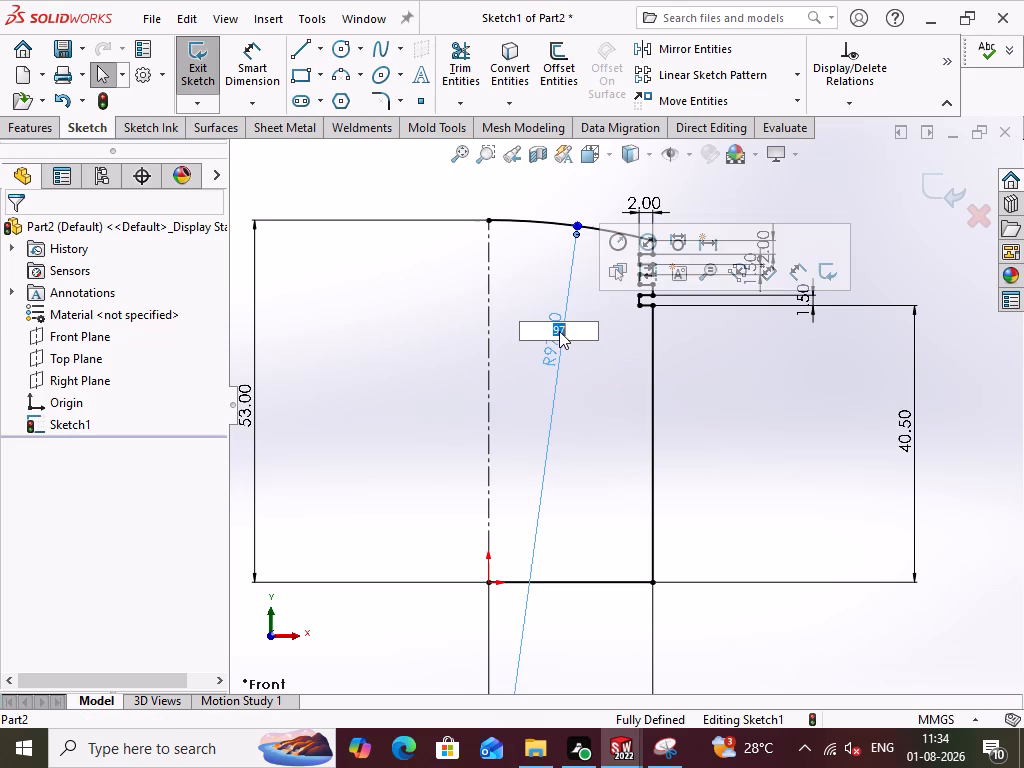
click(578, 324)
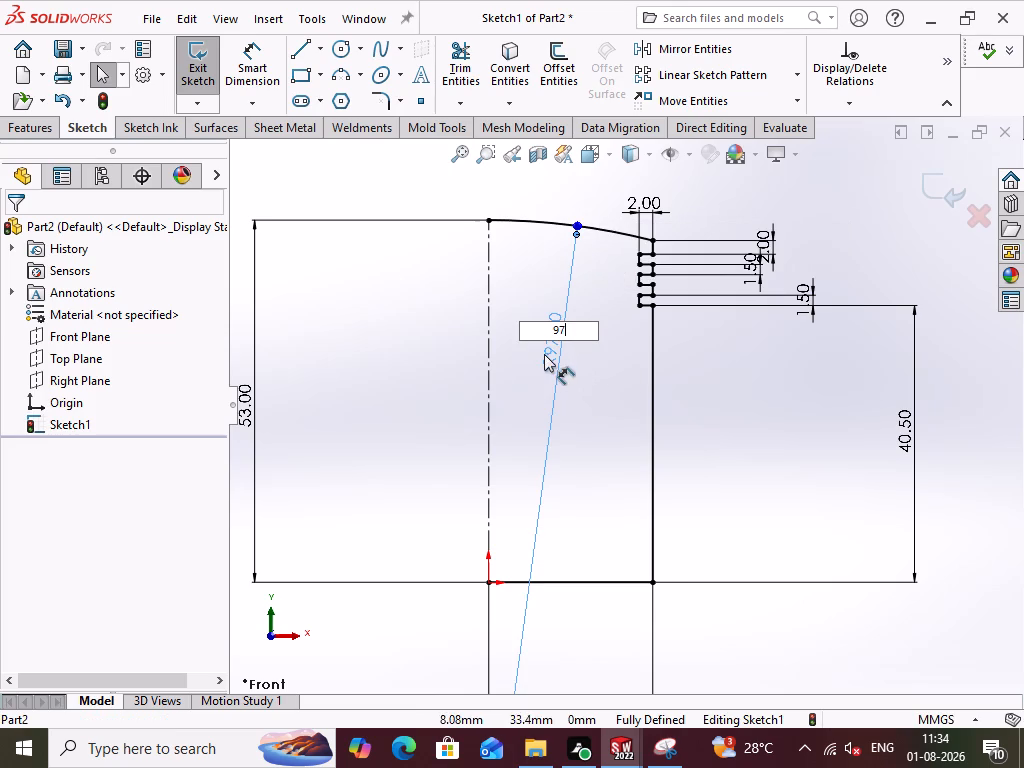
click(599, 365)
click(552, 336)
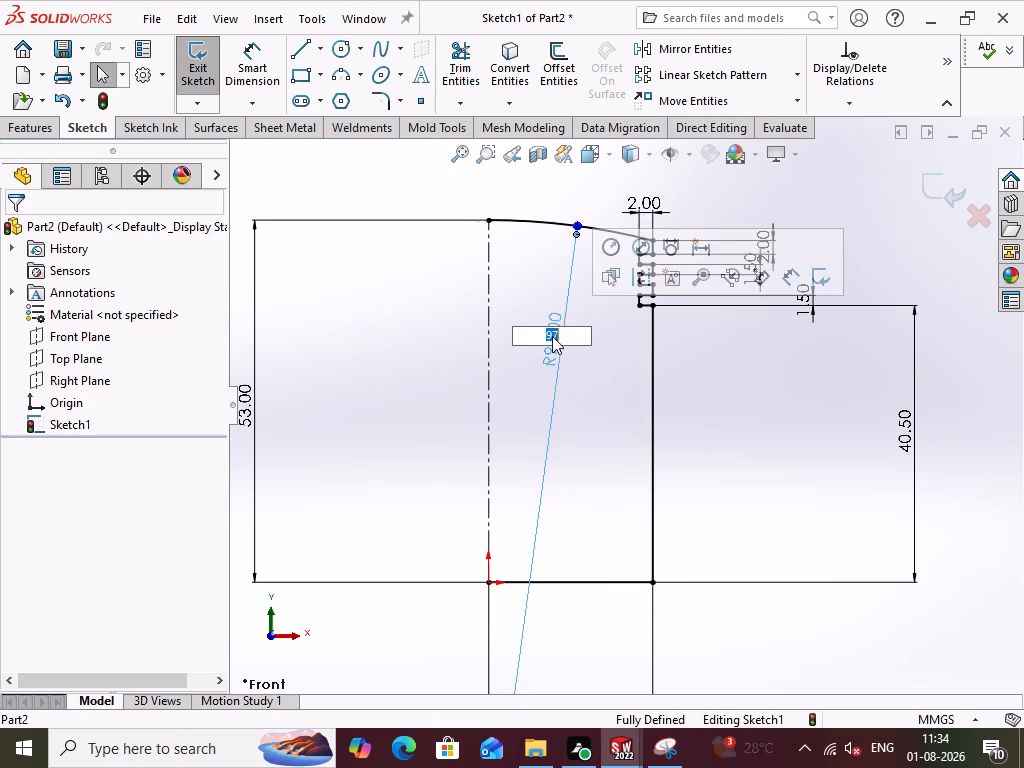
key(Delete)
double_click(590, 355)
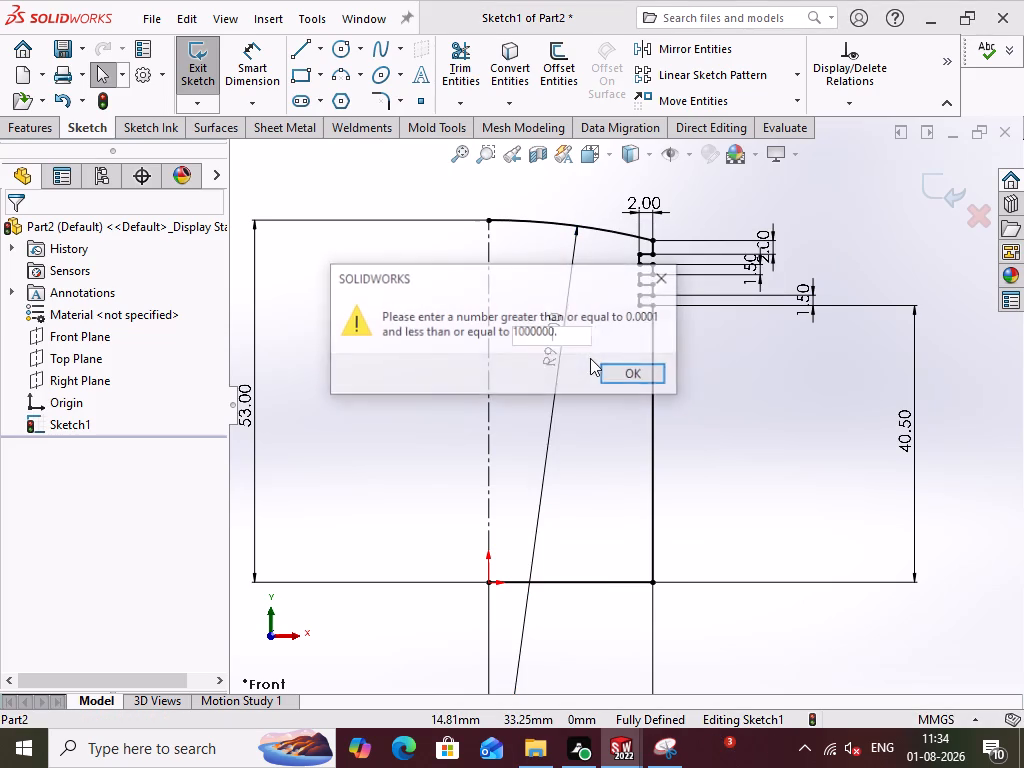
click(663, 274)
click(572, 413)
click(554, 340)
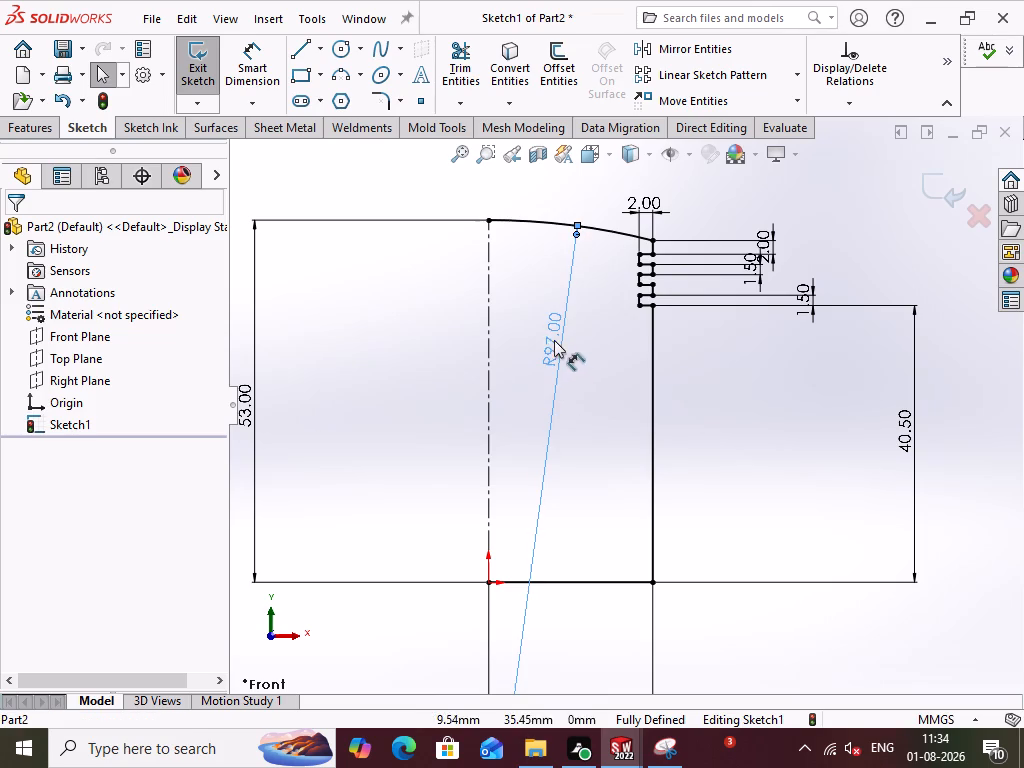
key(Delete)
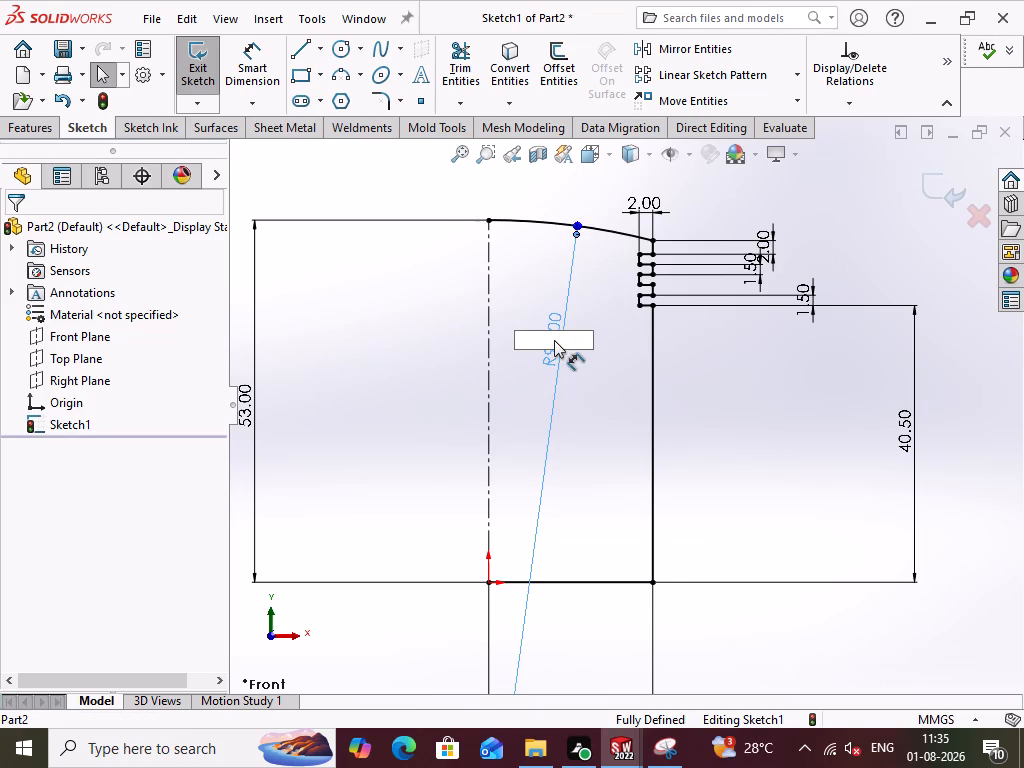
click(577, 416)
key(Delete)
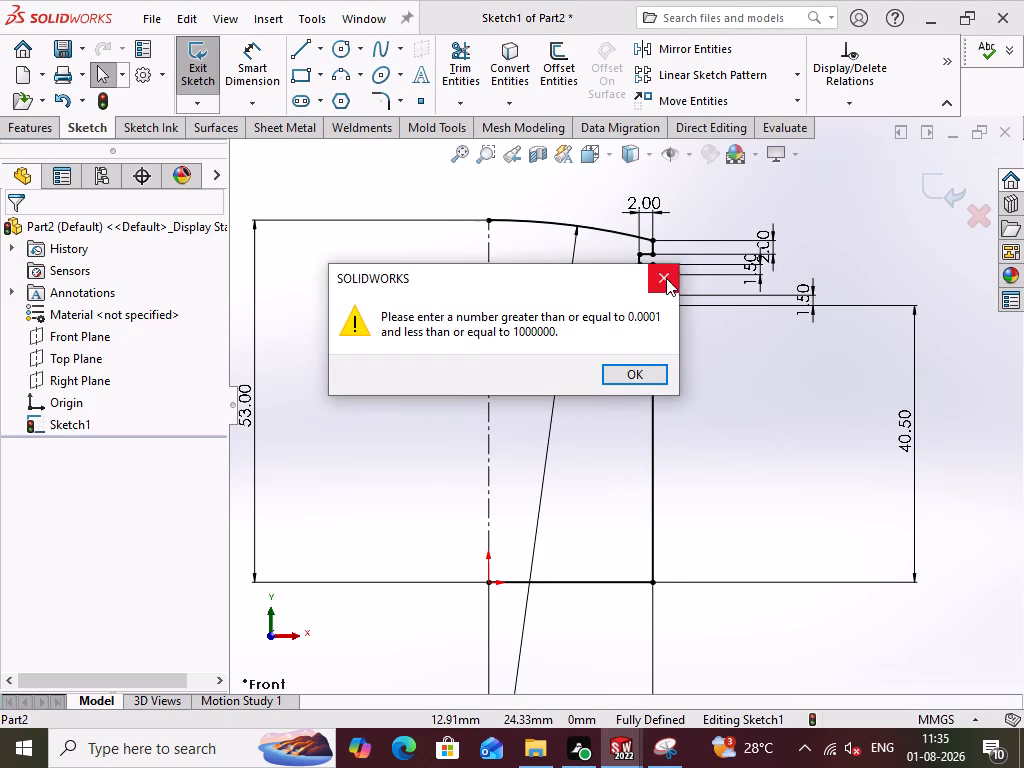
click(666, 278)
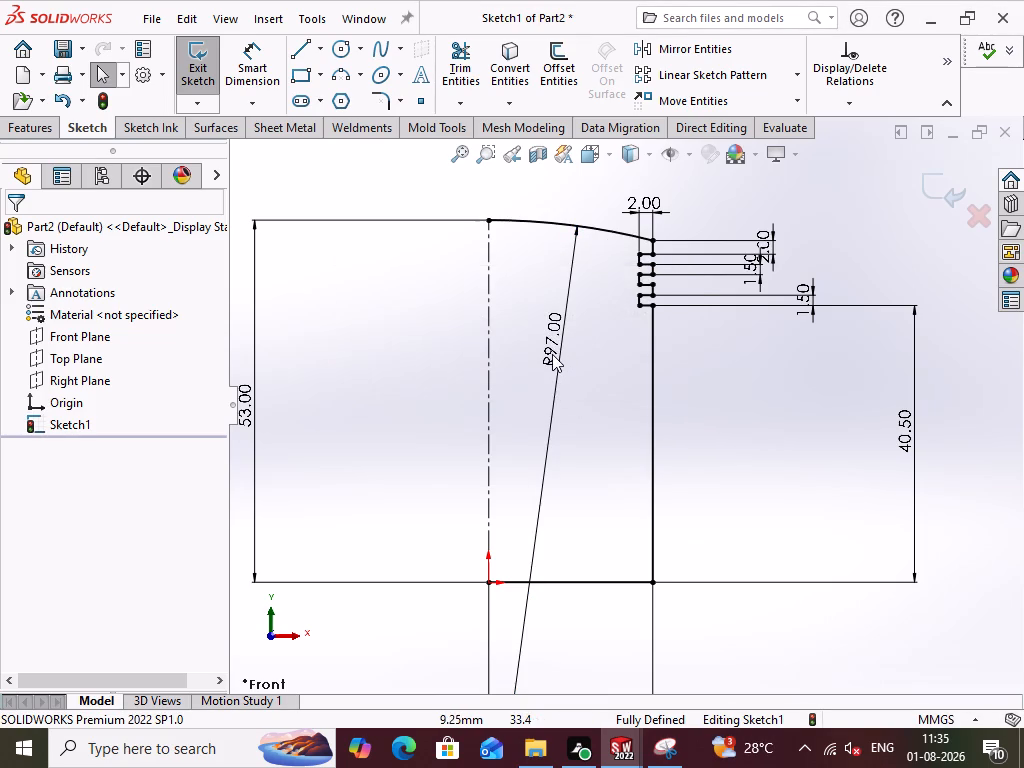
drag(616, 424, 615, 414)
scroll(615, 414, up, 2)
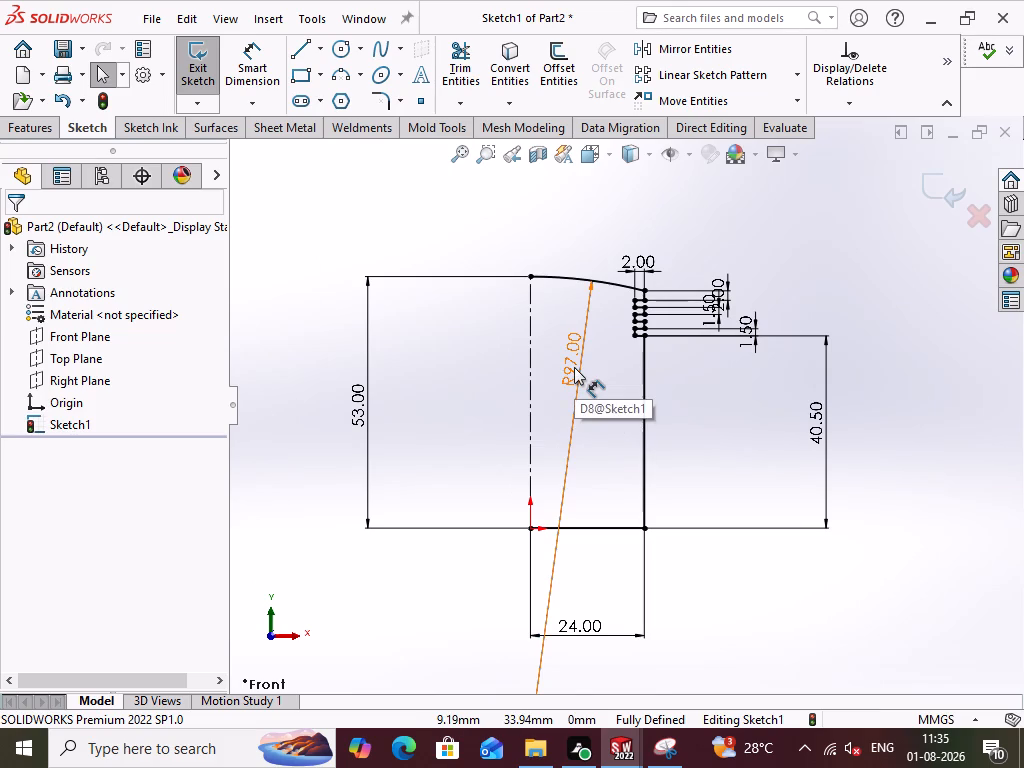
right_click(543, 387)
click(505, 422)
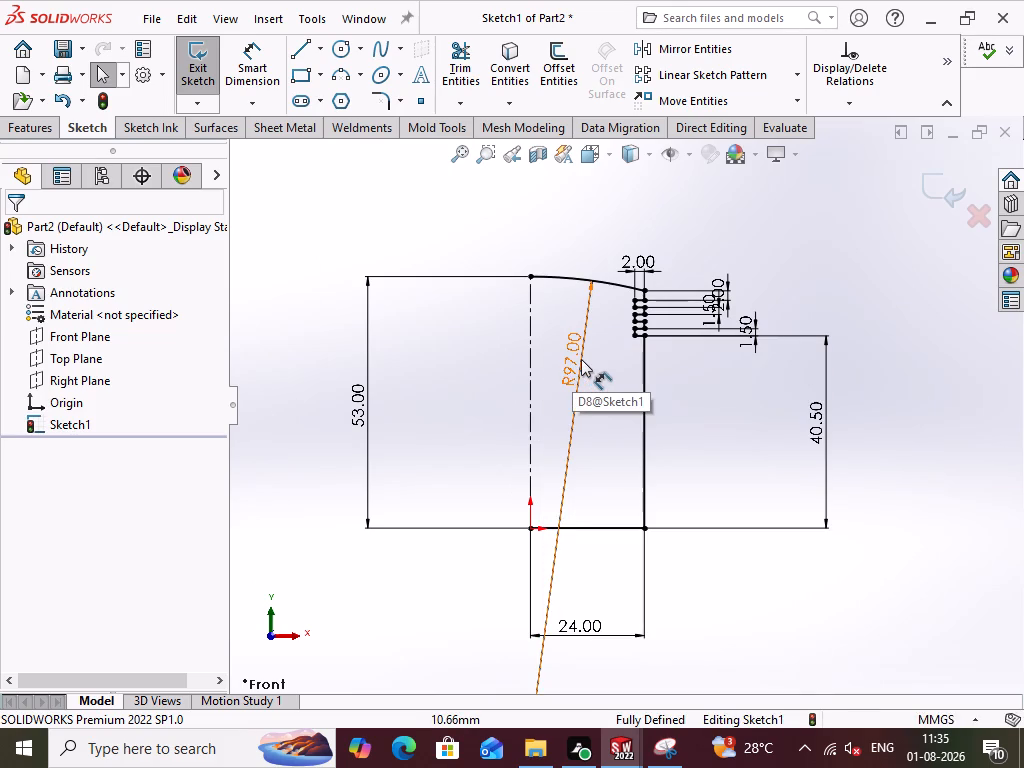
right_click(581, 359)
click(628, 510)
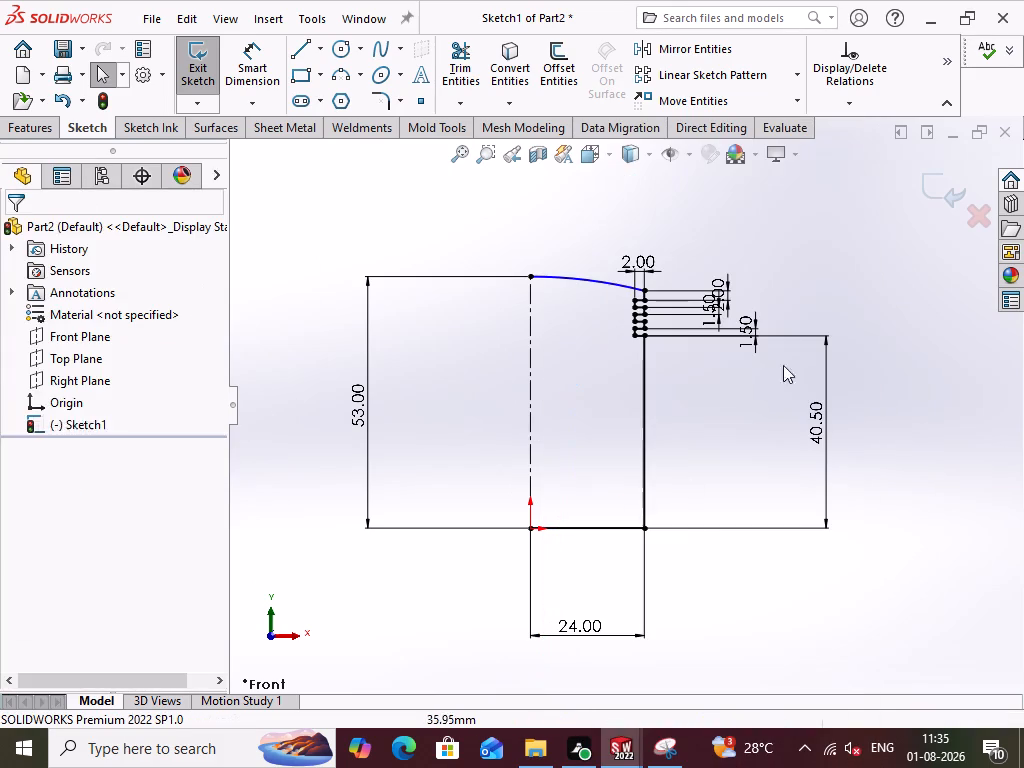
Dimension the vertical distance between the top and bottom endpoints of the profile's side line, placed outside the 40.50 dimension.
click(266, 61)
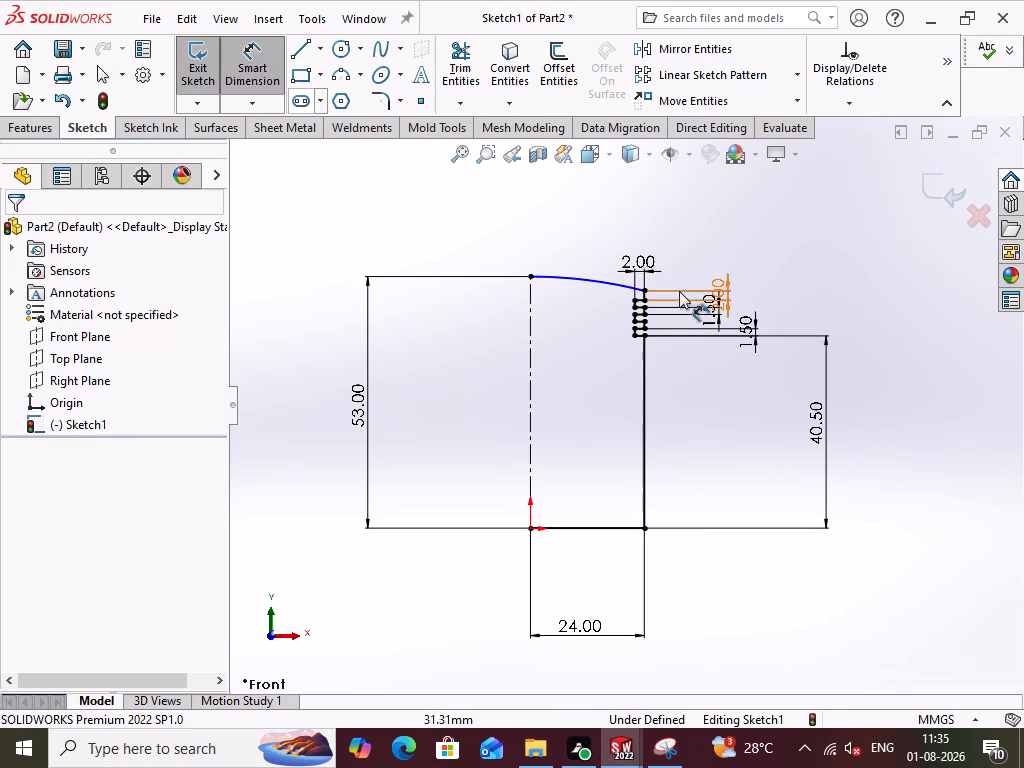
click(650, 289)
click(649, 529)
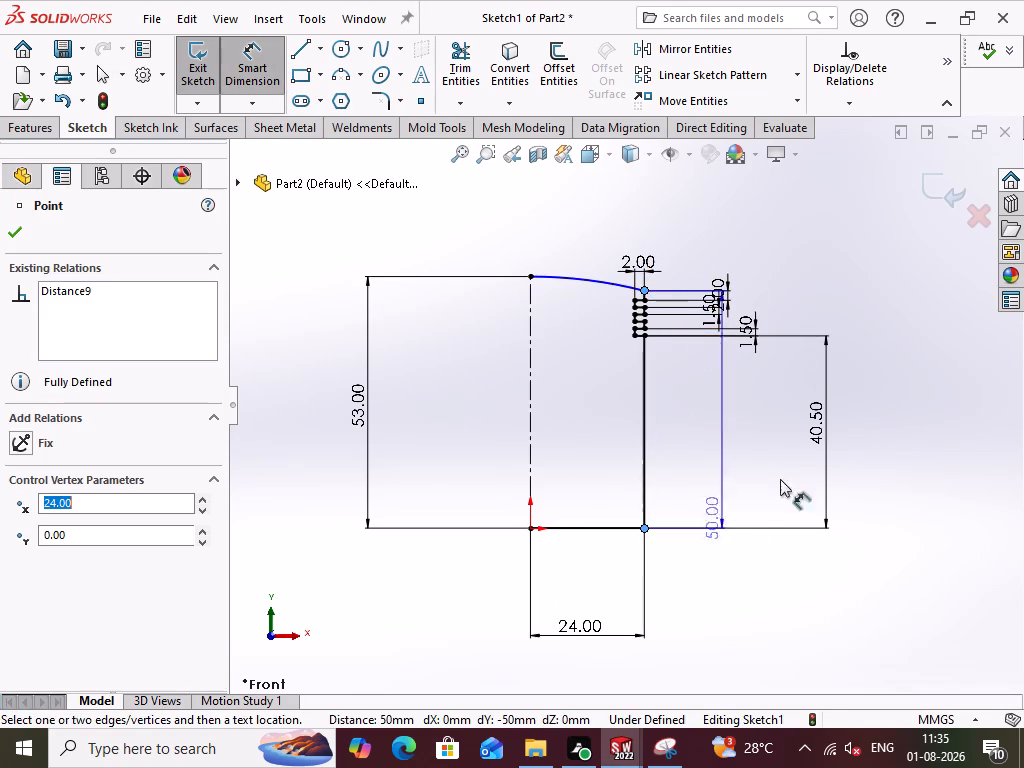
click(875, 419)
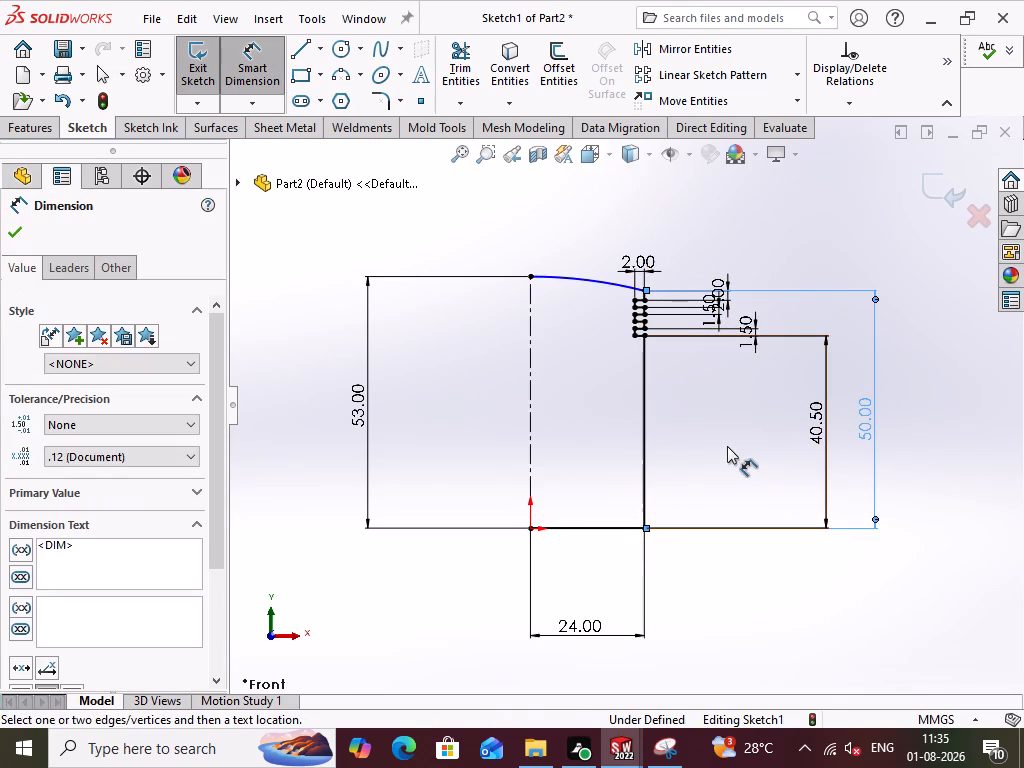
click(719, 441)
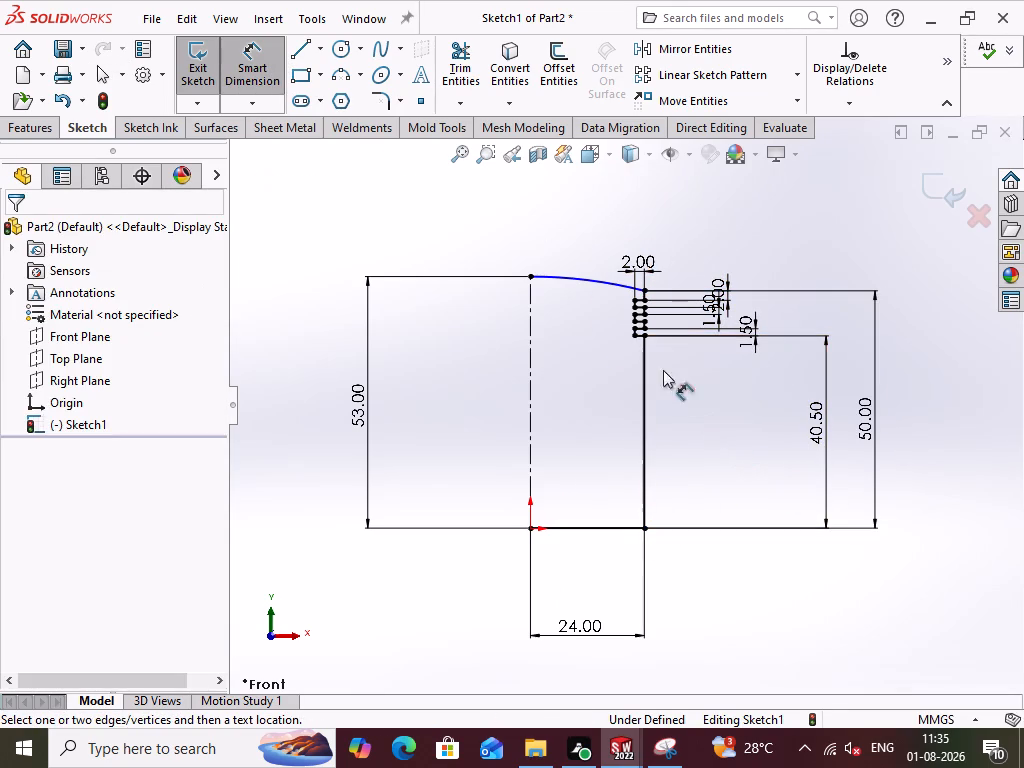
click(260, 70)
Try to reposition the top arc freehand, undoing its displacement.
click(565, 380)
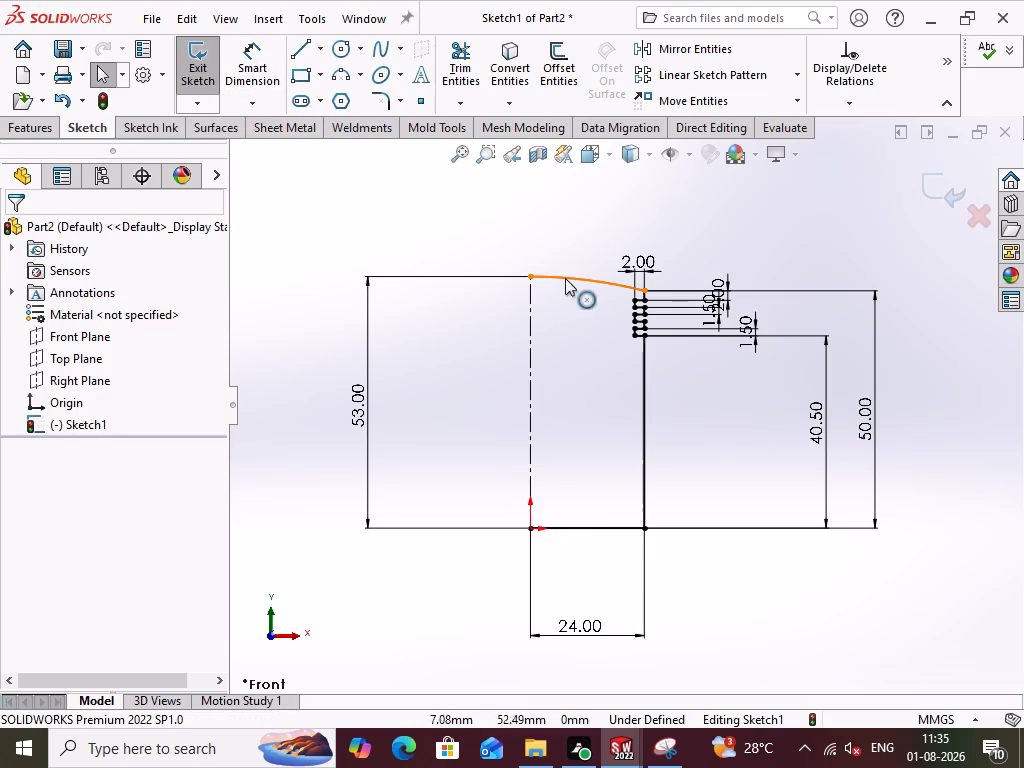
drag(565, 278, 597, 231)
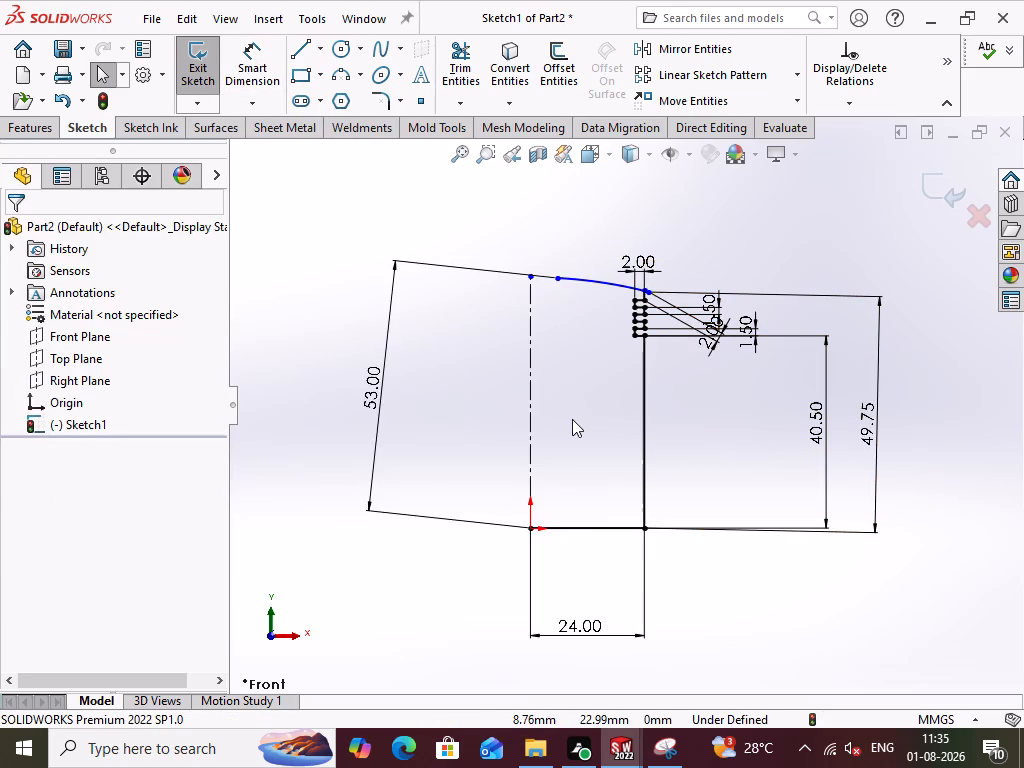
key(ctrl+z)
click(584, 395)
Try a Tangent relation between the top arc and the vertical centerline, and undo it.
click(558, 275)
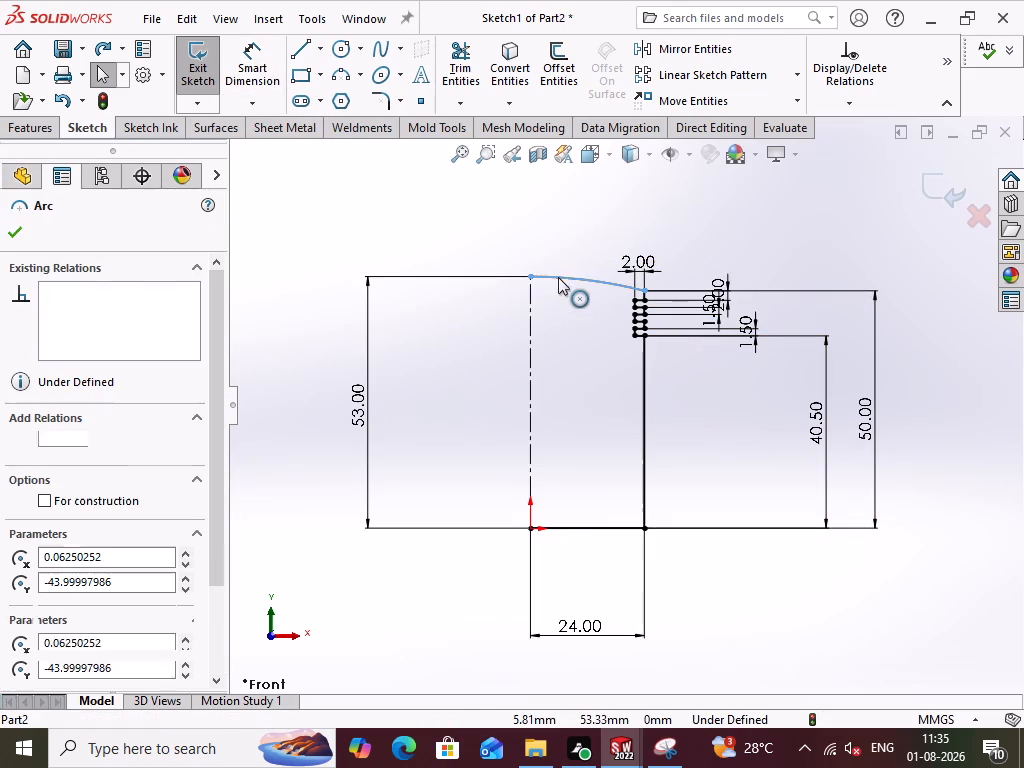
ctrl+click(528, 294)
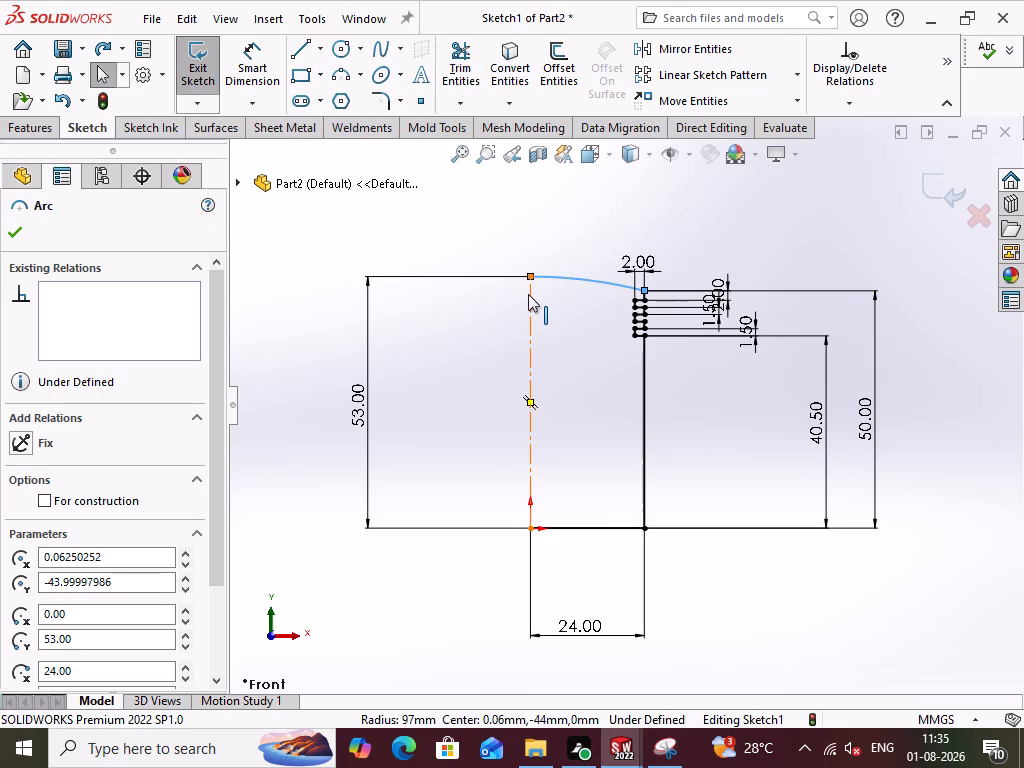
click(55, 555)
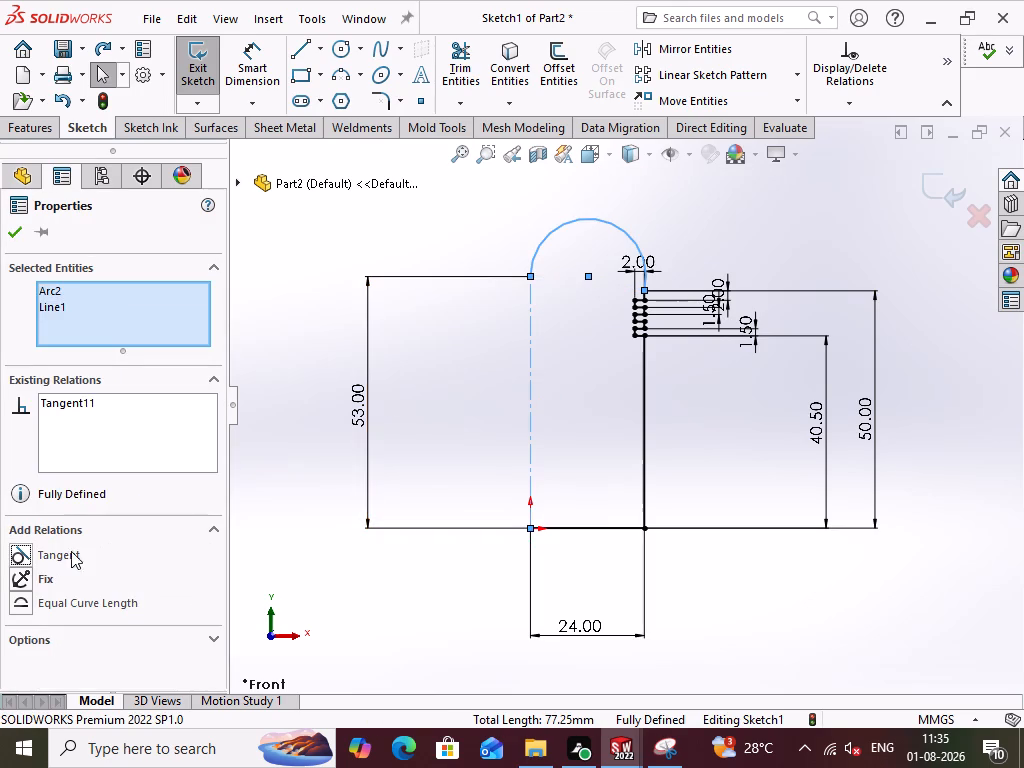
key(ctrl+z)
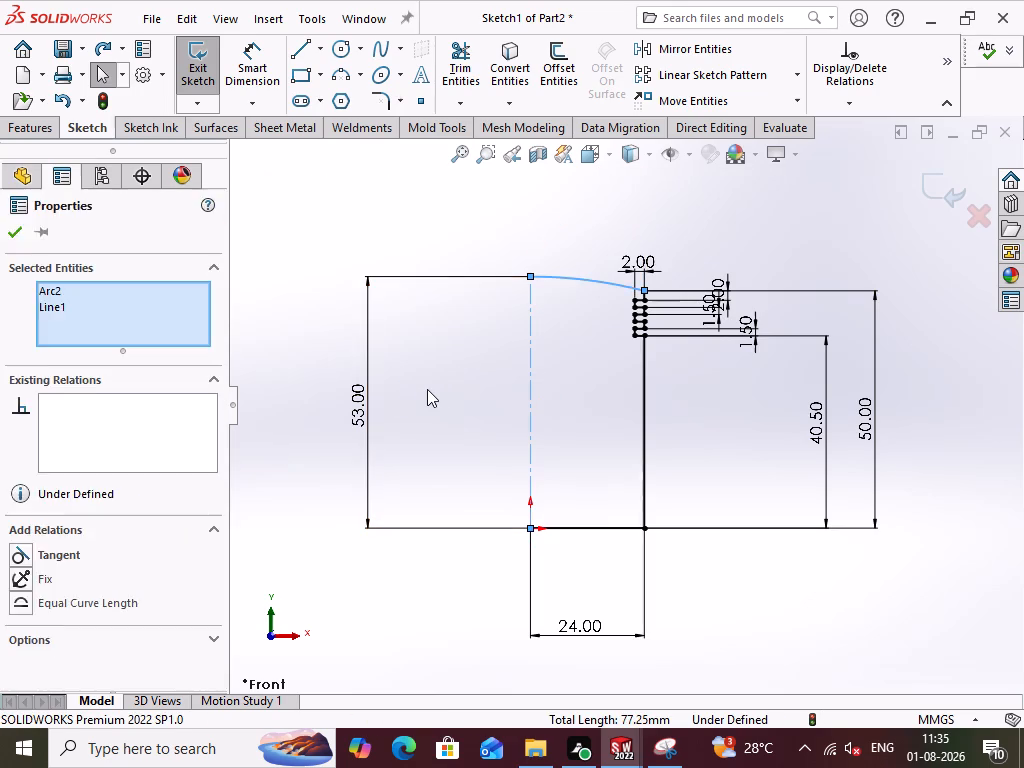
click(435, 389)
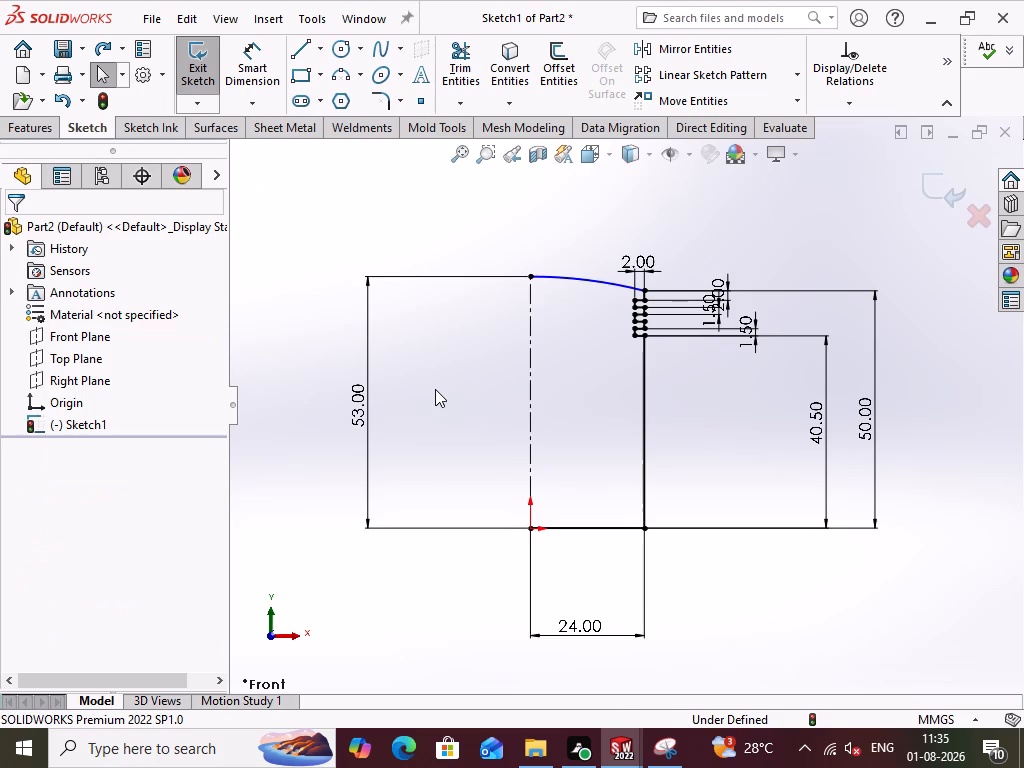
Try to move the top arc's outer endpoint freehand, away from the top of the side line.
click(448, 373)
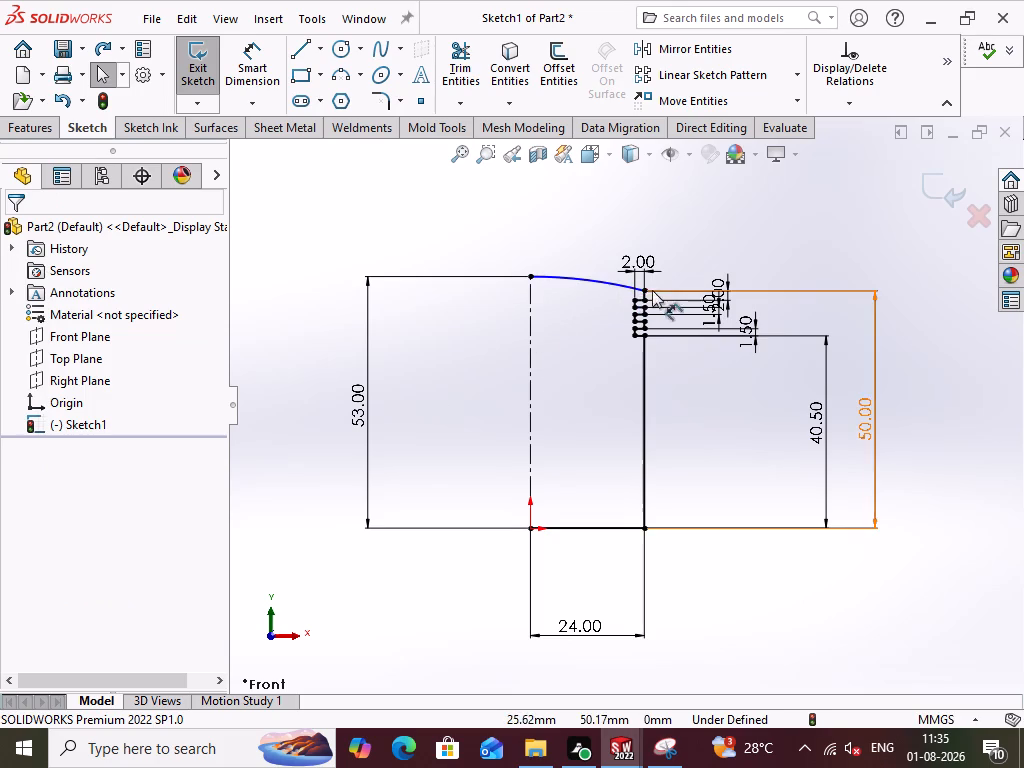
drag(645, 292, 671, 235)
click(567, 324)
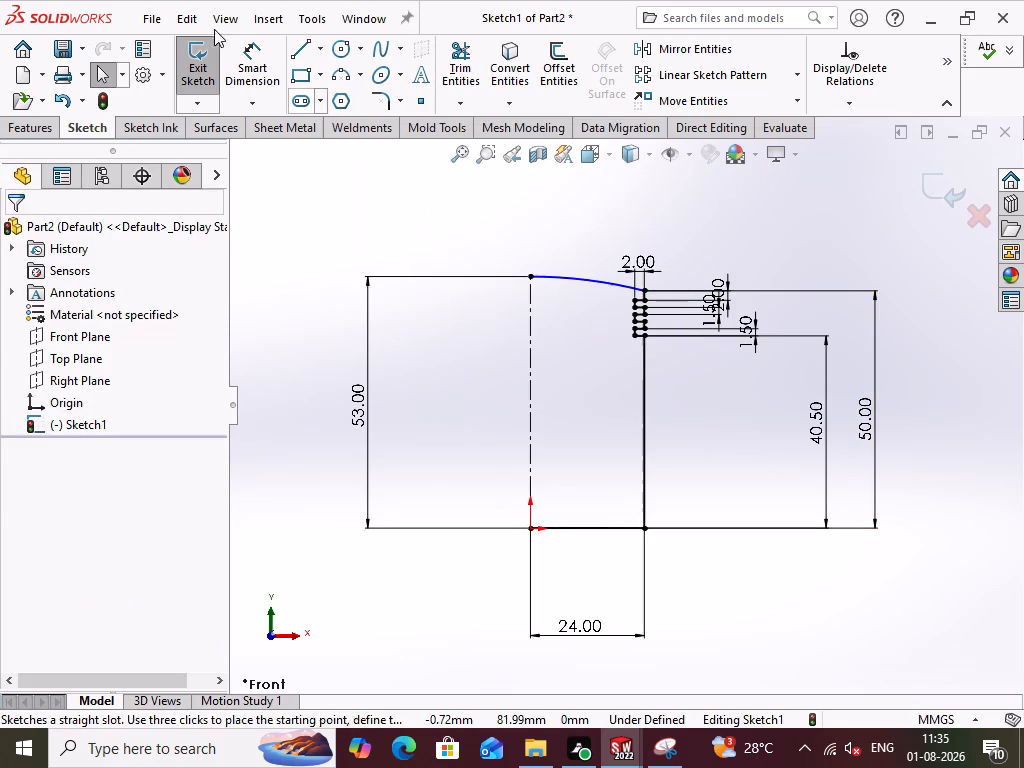
Add a radius dimension to the top arc, accepting its existing value.
click(250, 64)
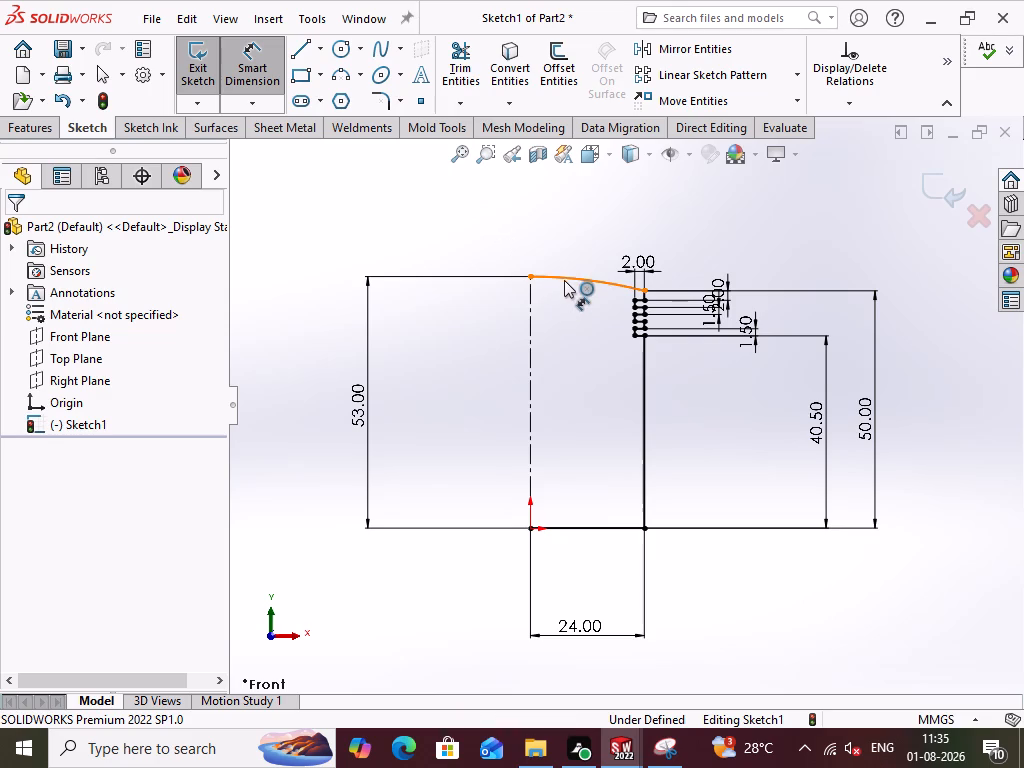
click(564, 279)
click(571, 333)
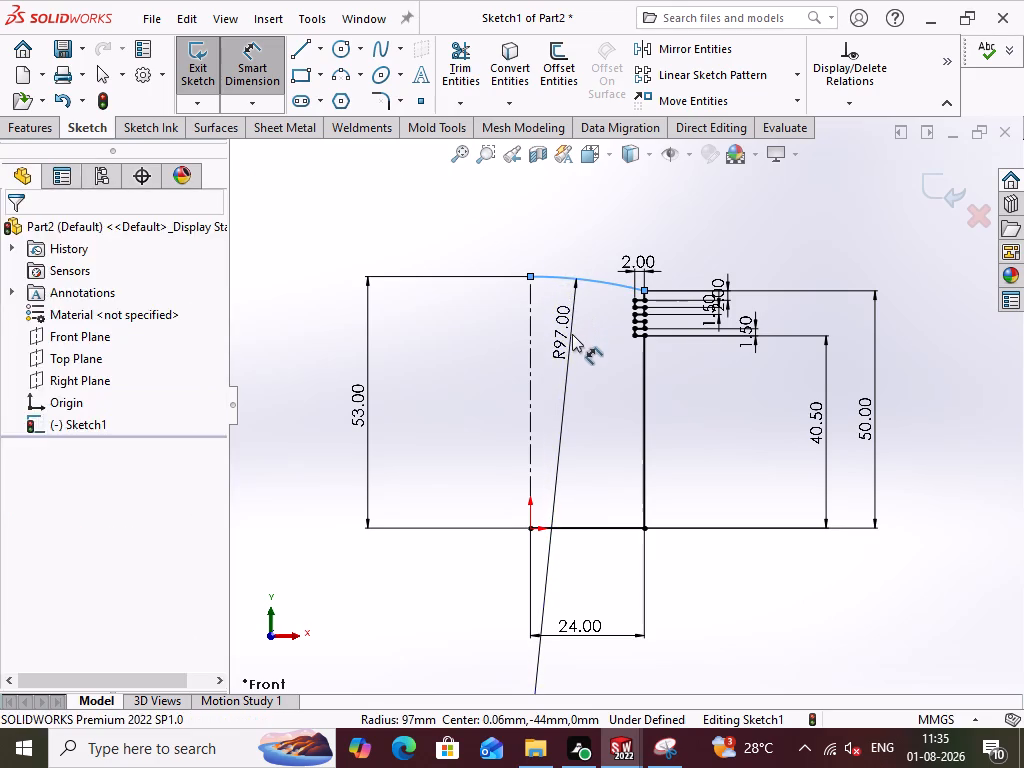
click(489, 304)
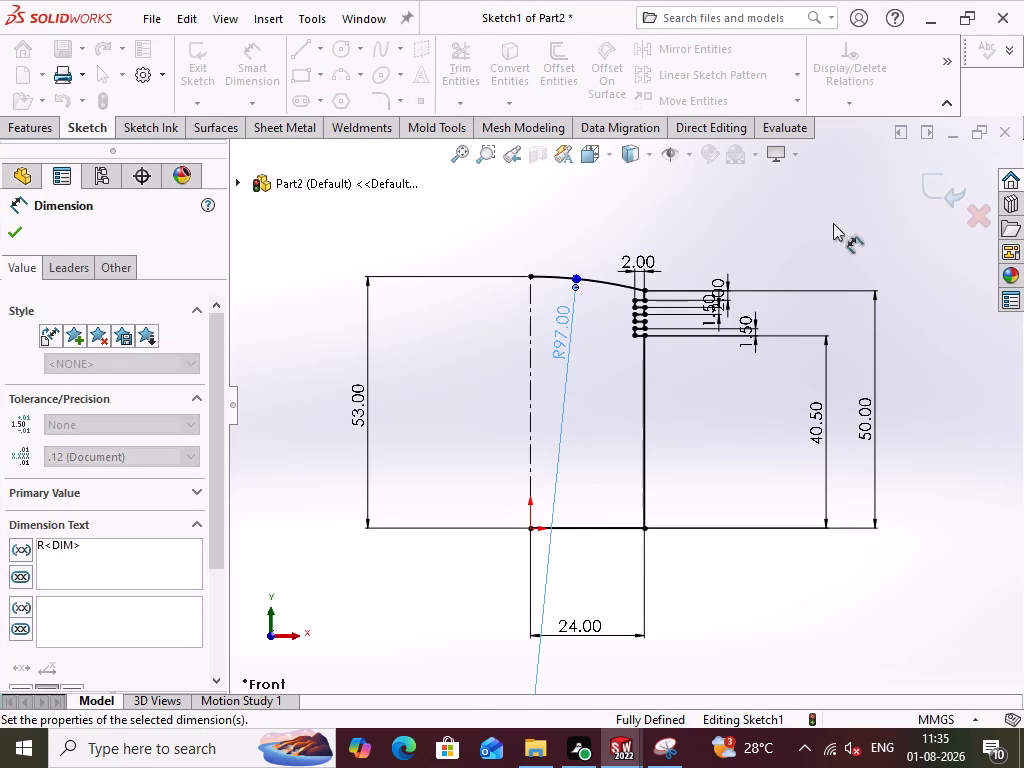
click(794, 224)
Exit the completed piston profile sketch.
scroll(794, 224, up, 1)
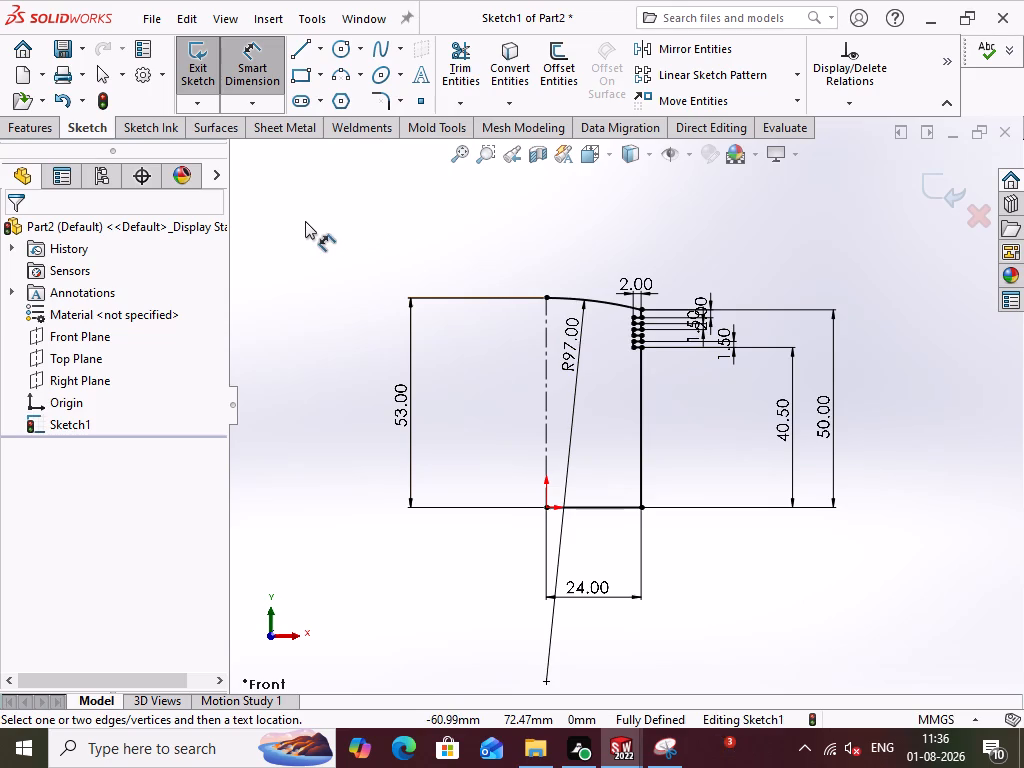
click(939, 196)
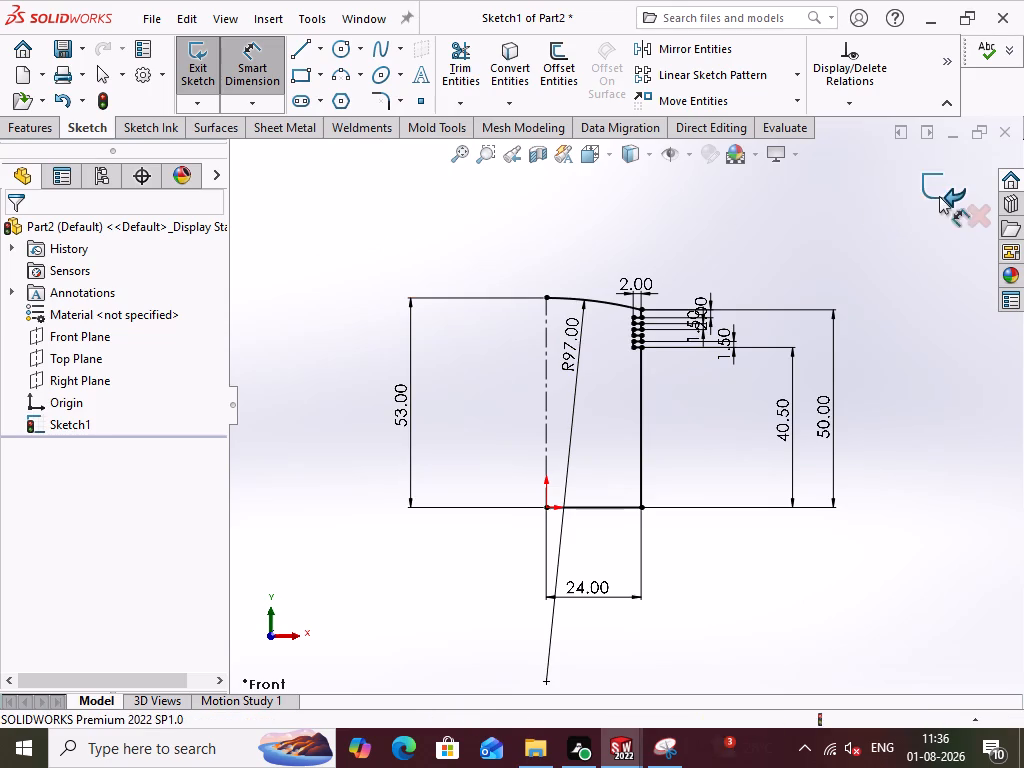
click(328, 246)
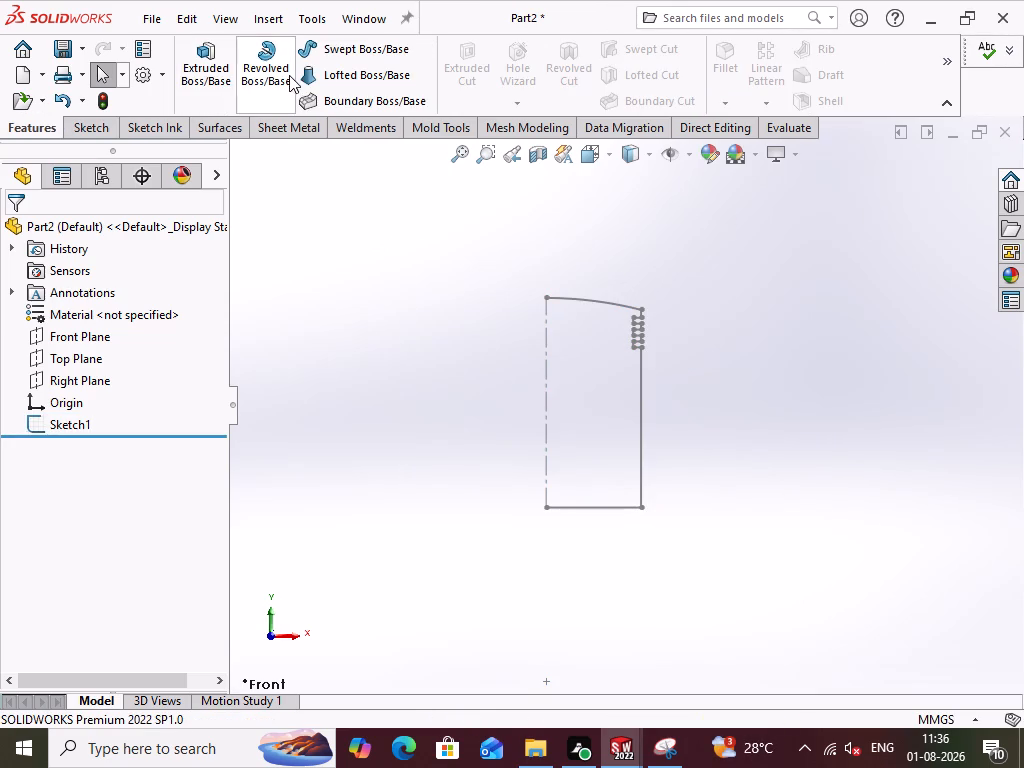
Revolve the profile 360° about the vertical centerline as a solid boss, letting the open sketch be closed automatically.
click(289, 75)
click(548, 404)
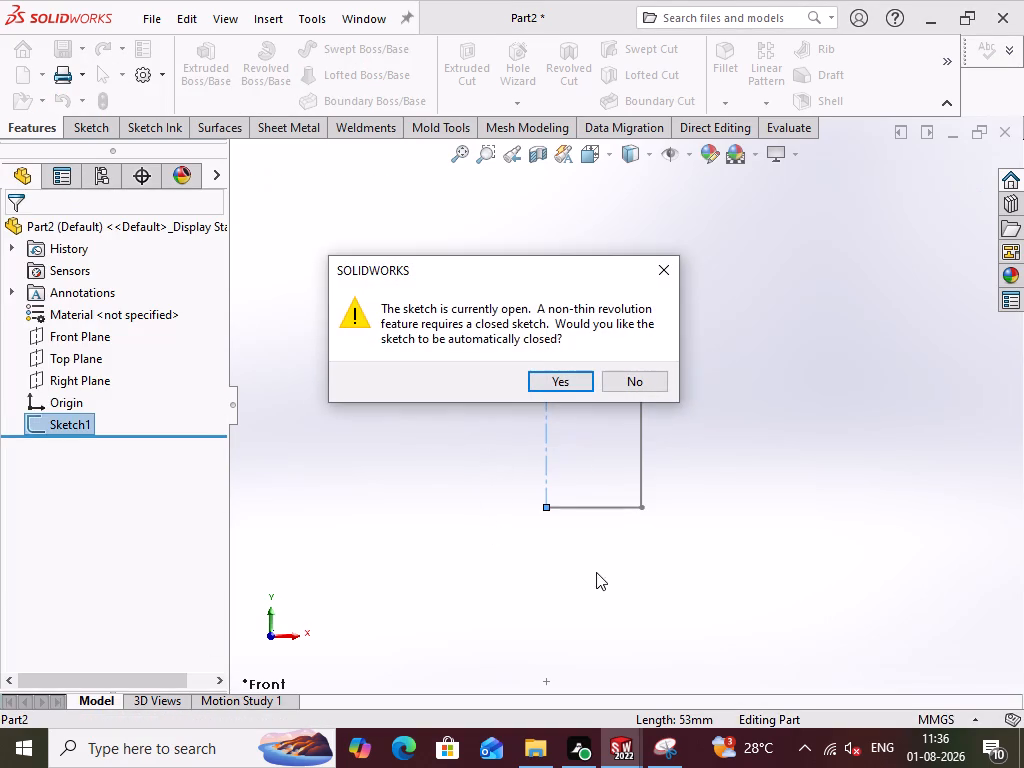
click(555, 382)
scroll(816, 458, up, 2)
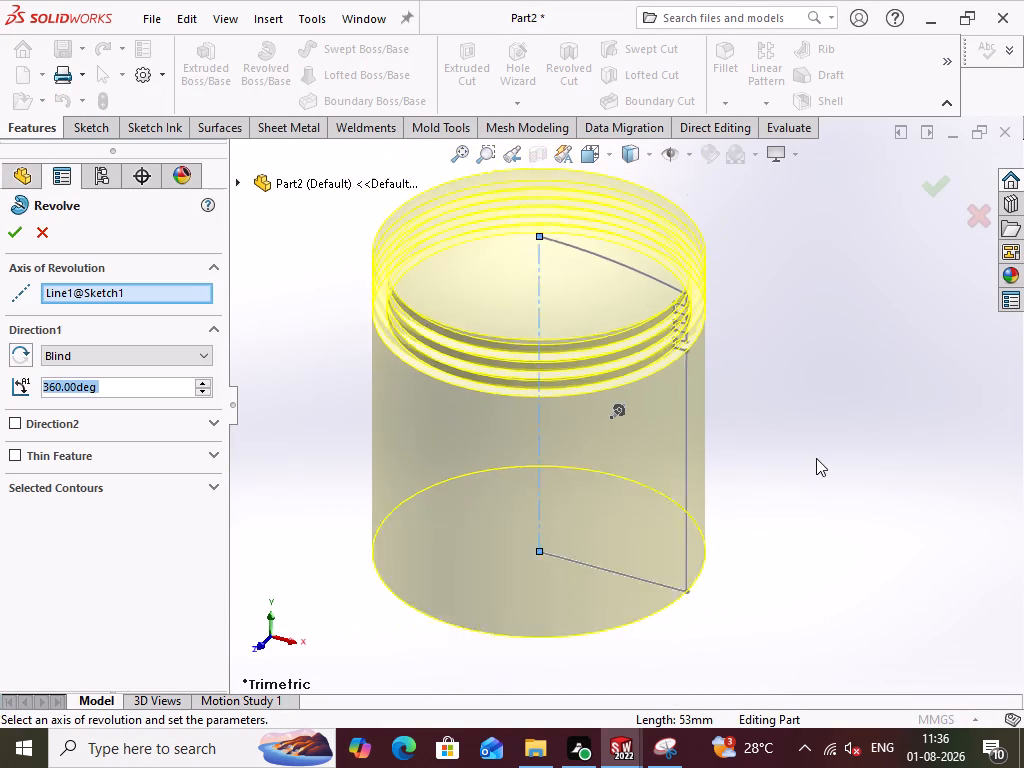
scroll(816, 458, up, 2)
click(12, 237)
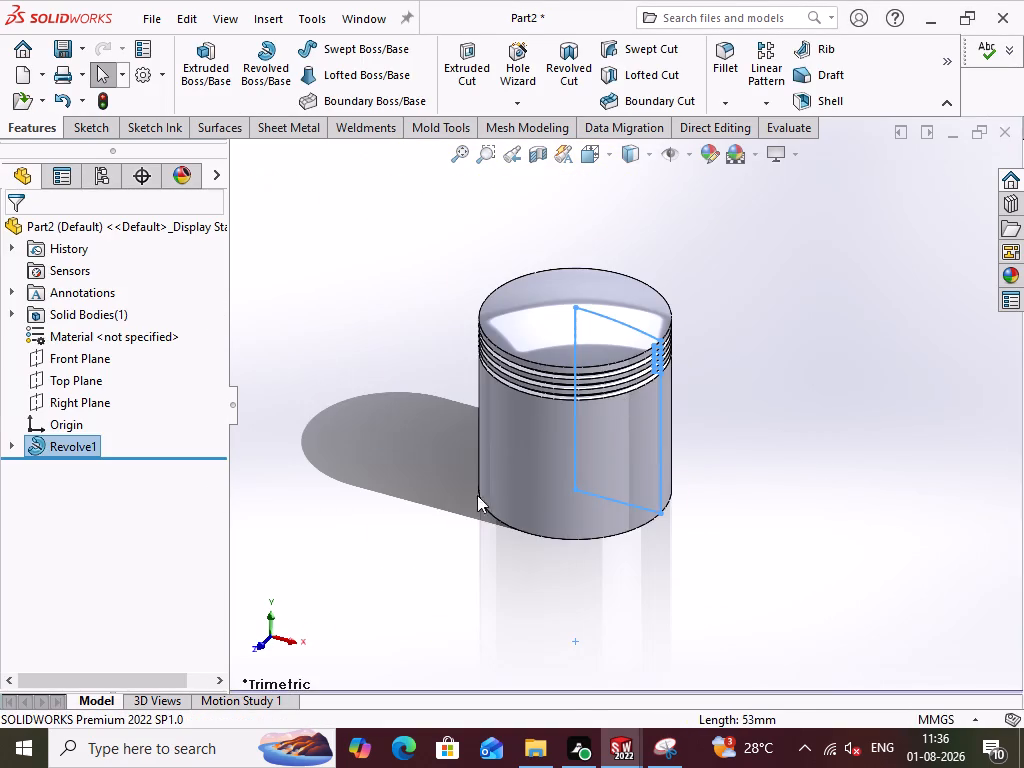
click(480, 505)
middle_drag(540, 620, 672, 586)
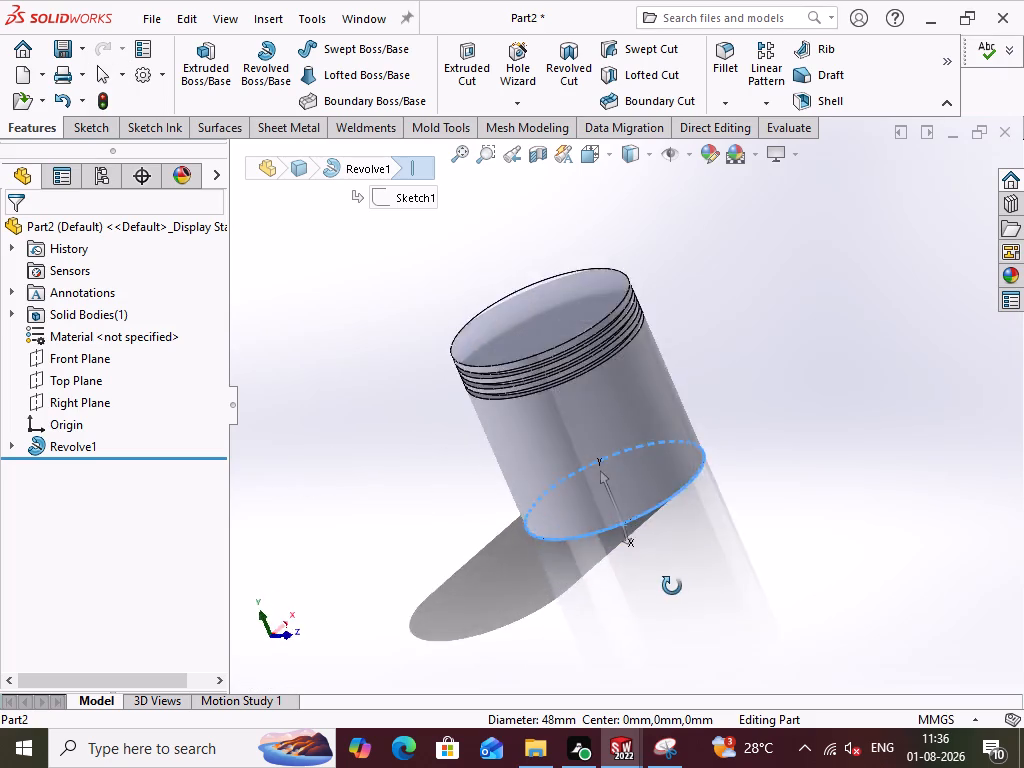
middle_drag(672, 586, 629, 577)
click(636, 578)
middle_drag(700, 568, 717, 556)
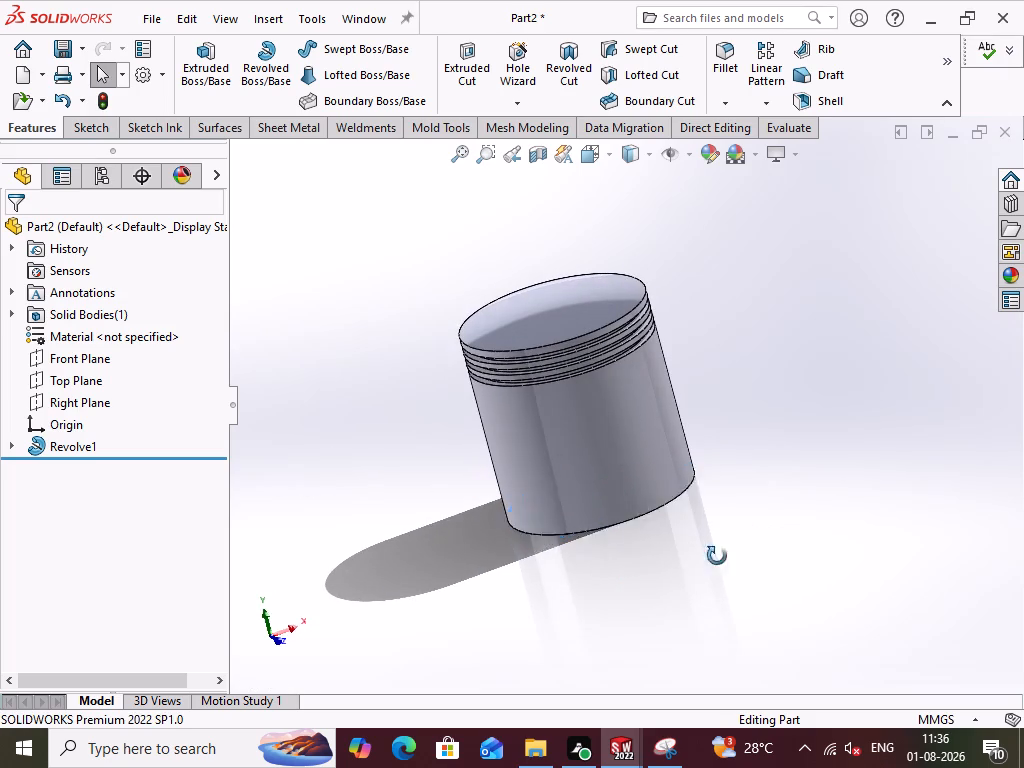
Inspect the revolved piston body, its ring grooves and its domed top from several angles.
middle_drag(717, 556, 867, 504)
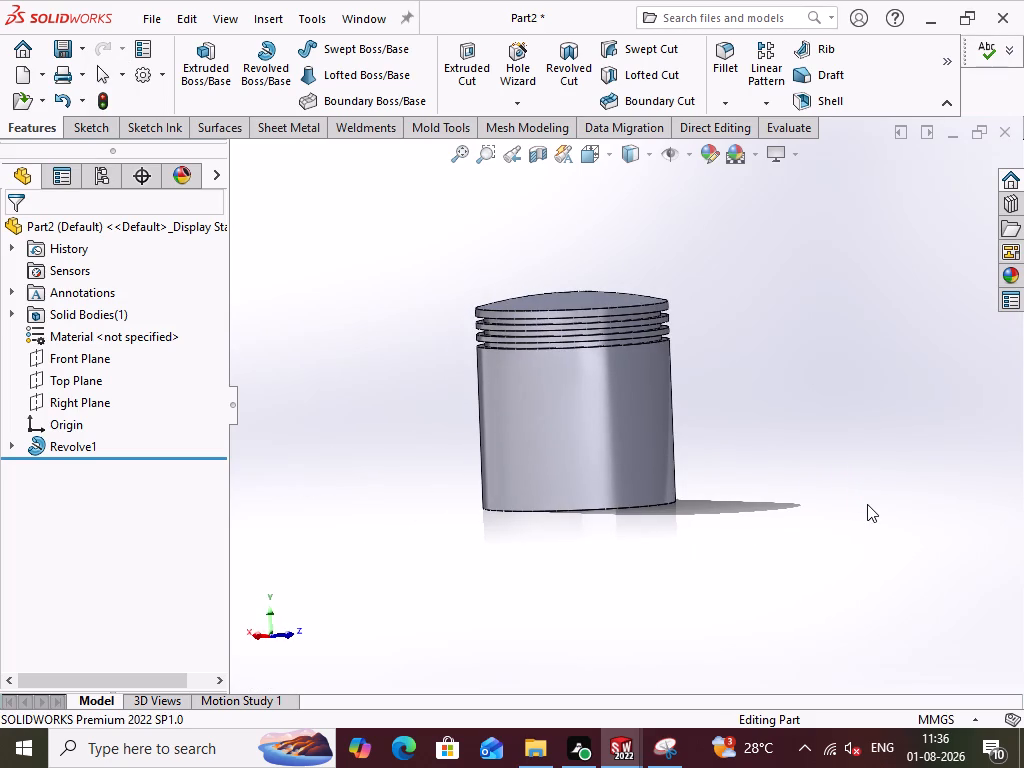
key(ctrl+7)
scroll(764, 562, down, 1)
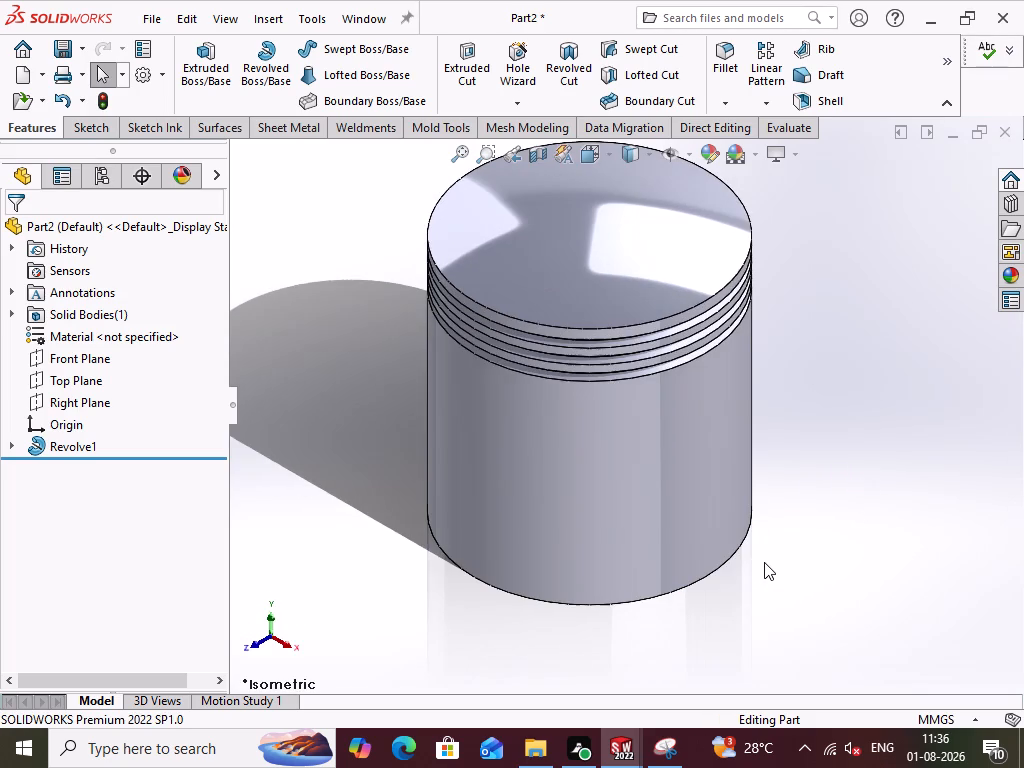
scroll(764, 562, down, 2)
scroll(737, 502, up, 1)
scroll(737, 502, down, 1)
scroll(576, 534, up, 2)
scroll(491, 520, up, 3)
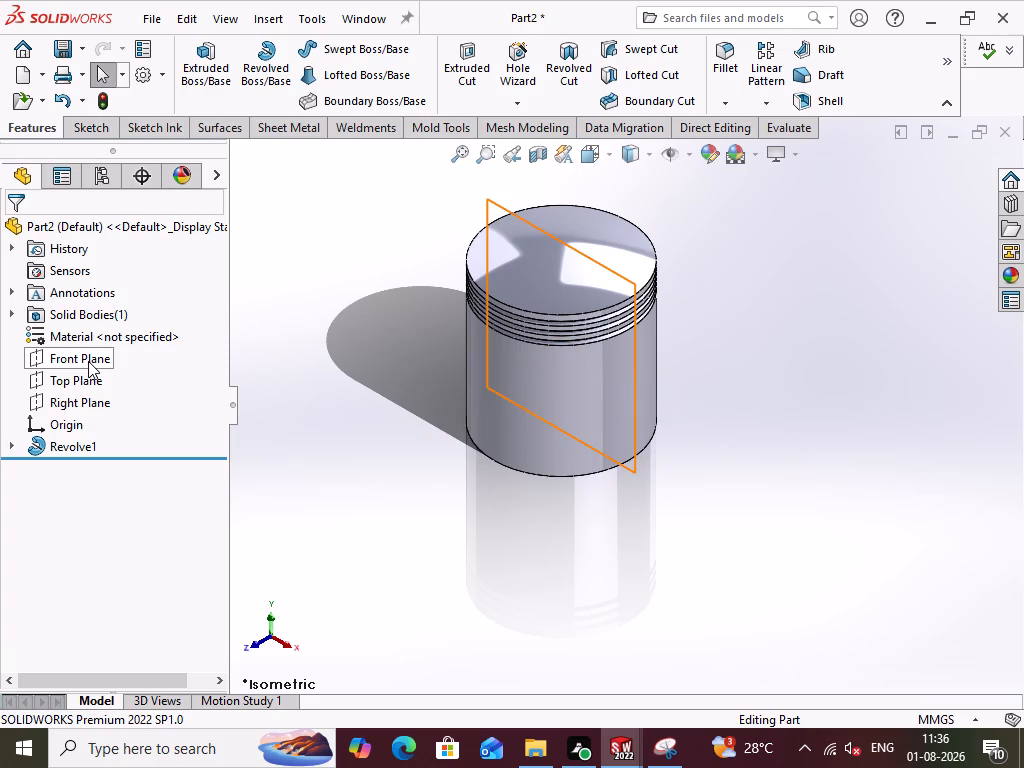
click(445, 526)
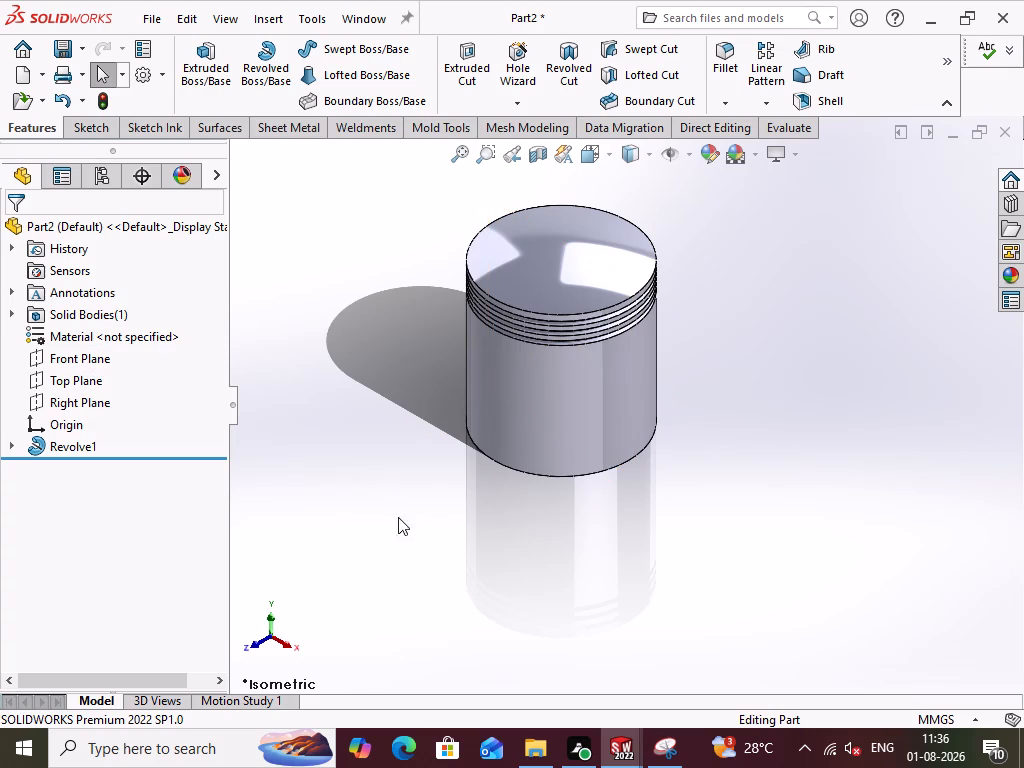
Start a new sketch on the Front Plane of the piston.
click(94, 362)
click(114, 333)
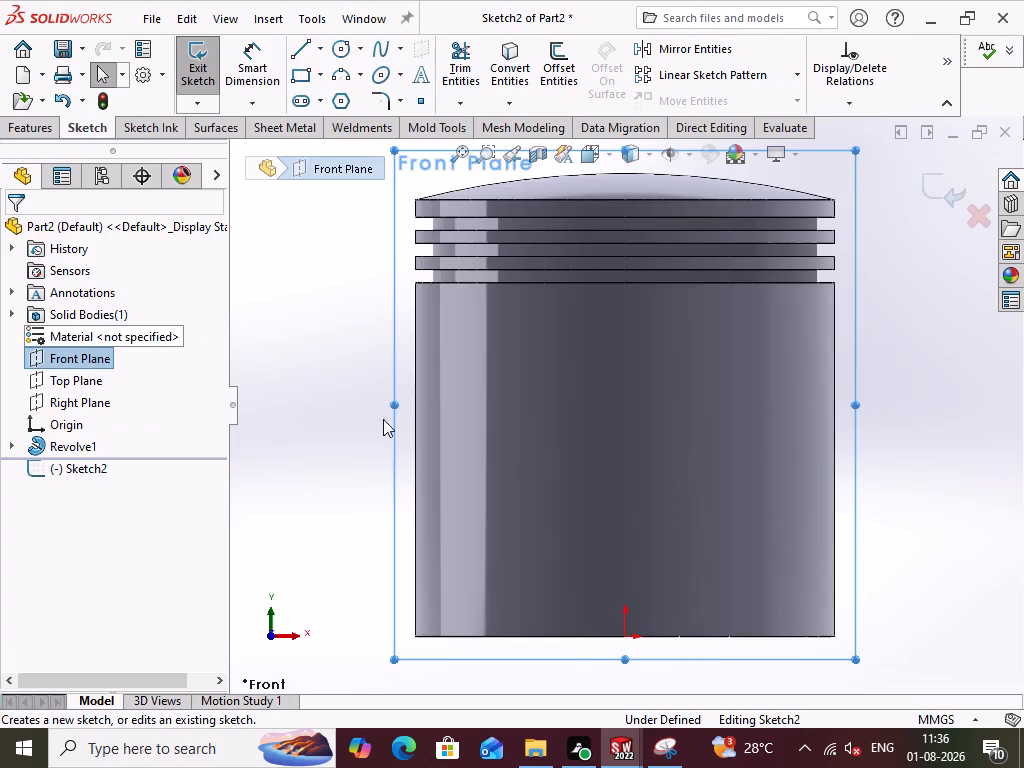
scroll(673, 565, up, 3)
scroll(815, 566, up, 1)
click(804, 513)
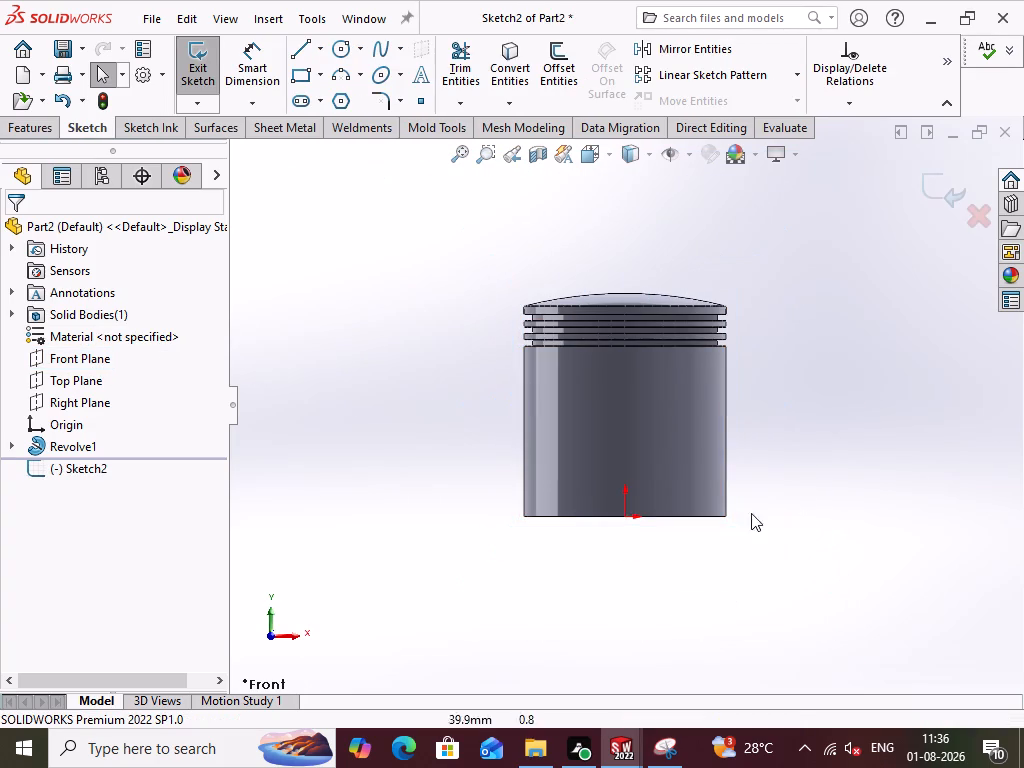
Sketch a shallow upward-bulging three-point arc about 32 mm wide, with both endpoints on the piston's bottom edge.
click(341, 73)
click(560, 519)
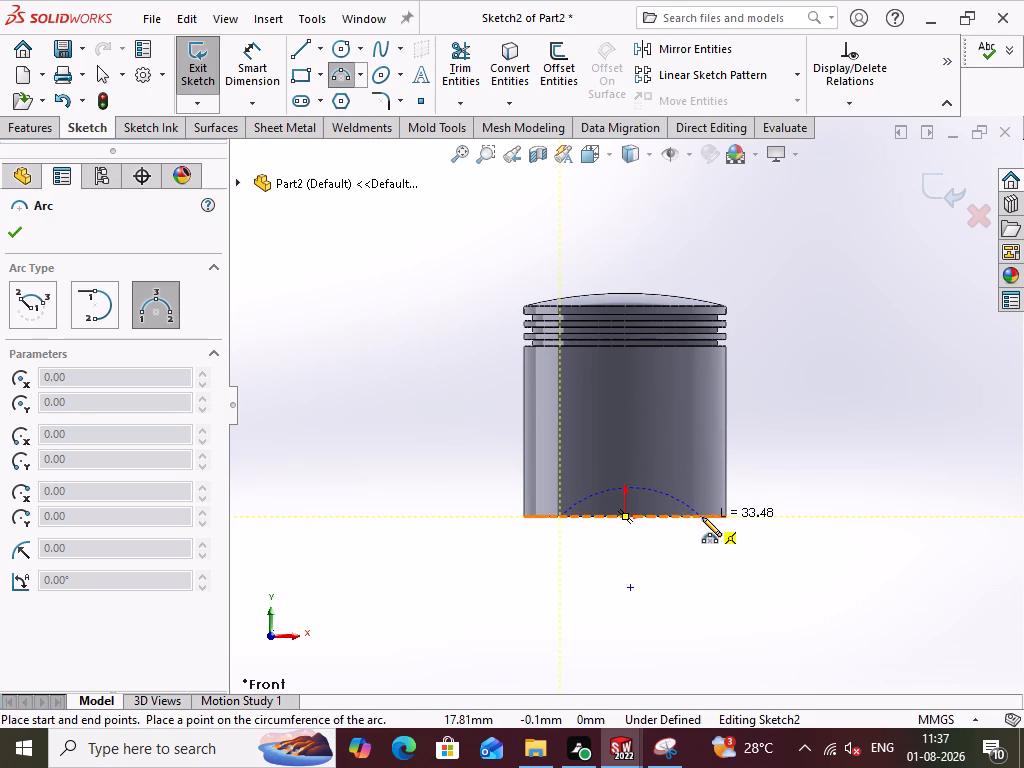
click(696, 517)
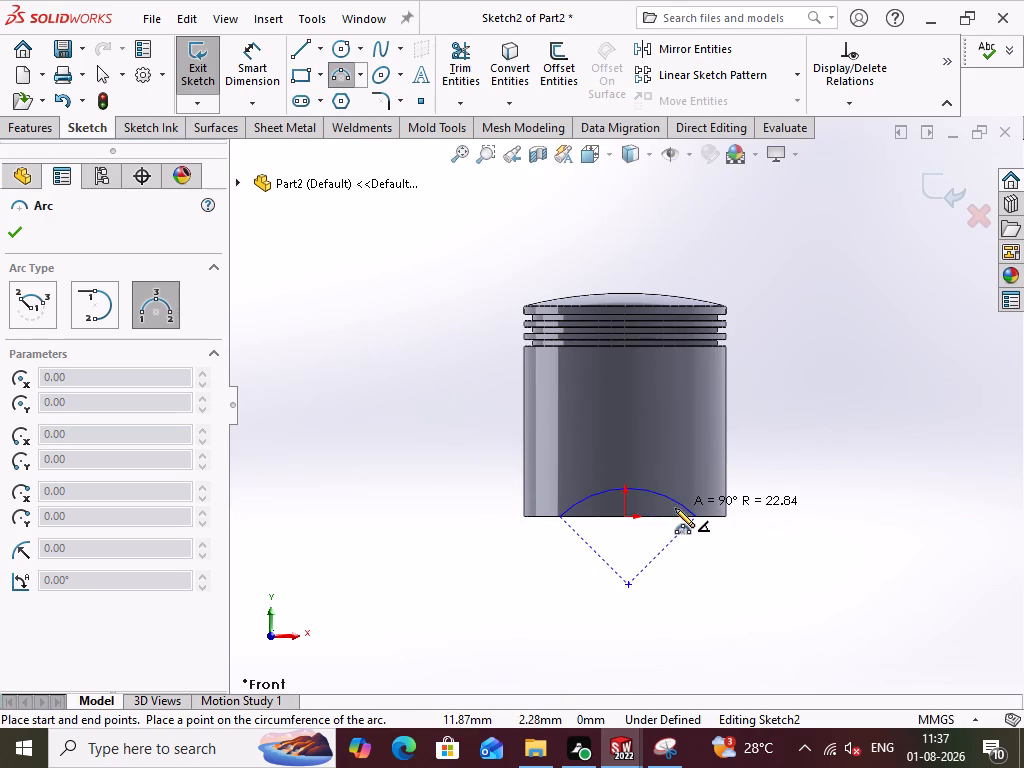
click(677, 510)
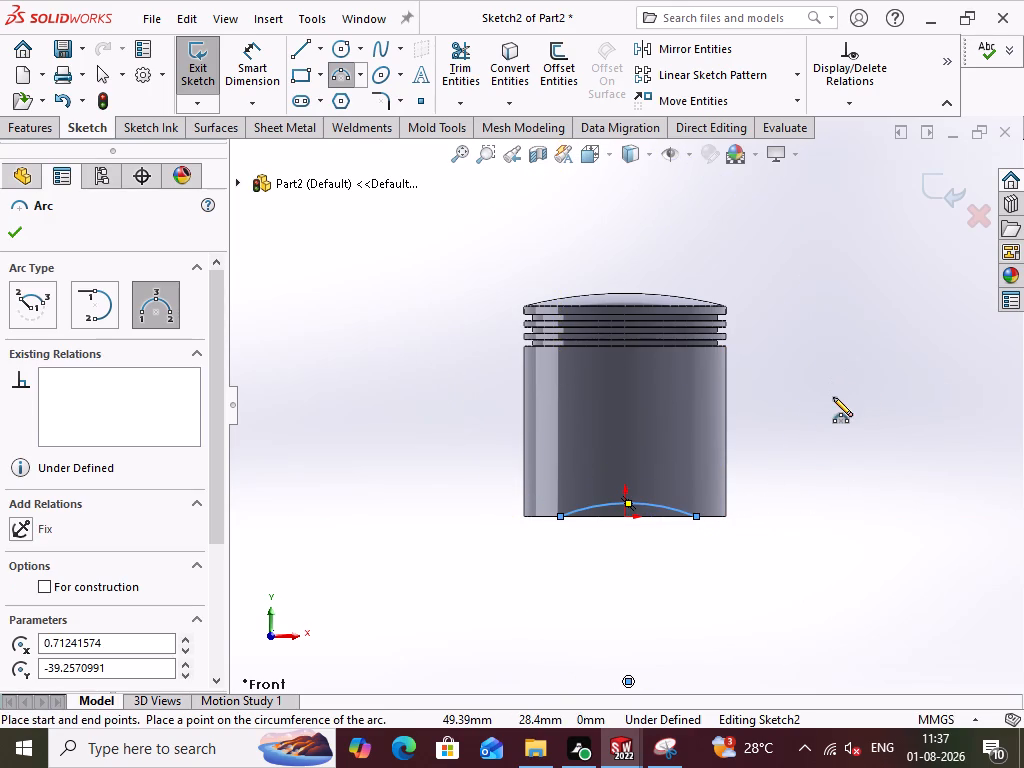
right_click(843, 351)
click(845, 372)
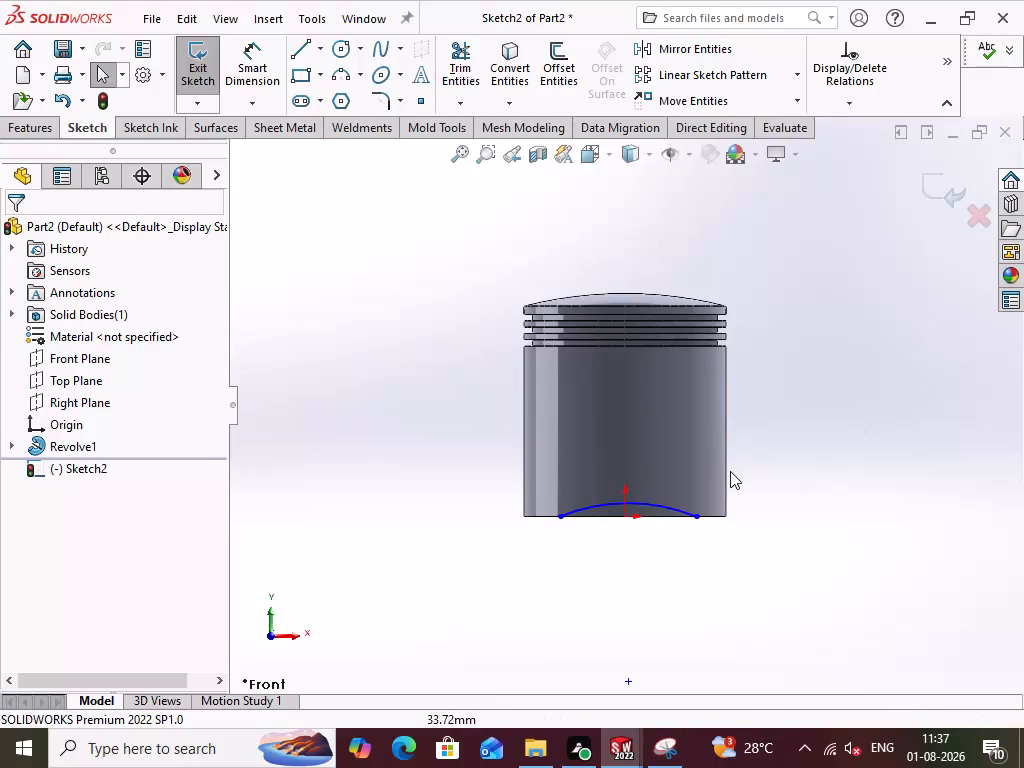
Dimension the arc's +X endpoint 5 mm from the adjacent bottom corner of the piston.
click(268, 74)
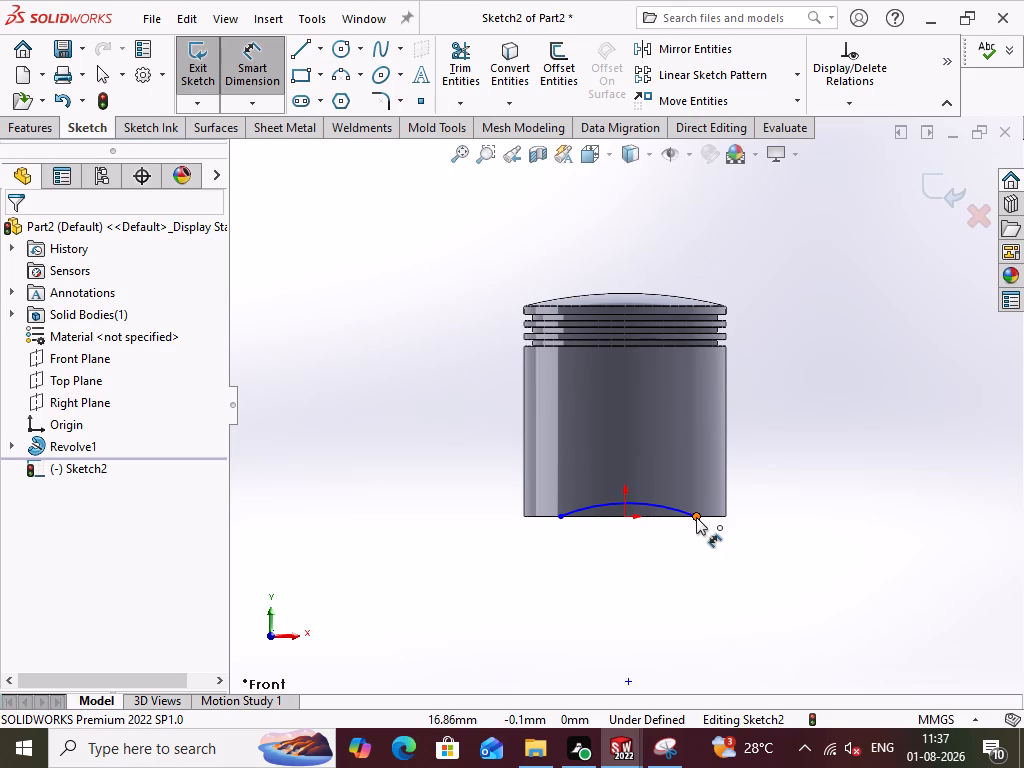
click(696, 517)
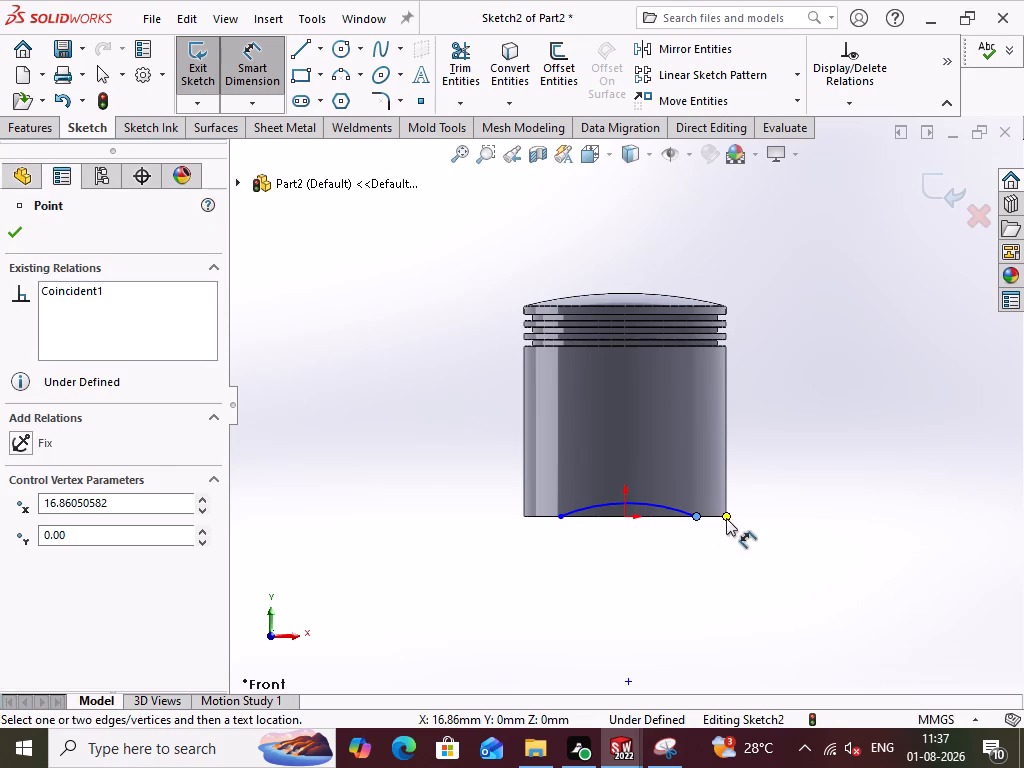
click(726, 518)
click(713, 567)
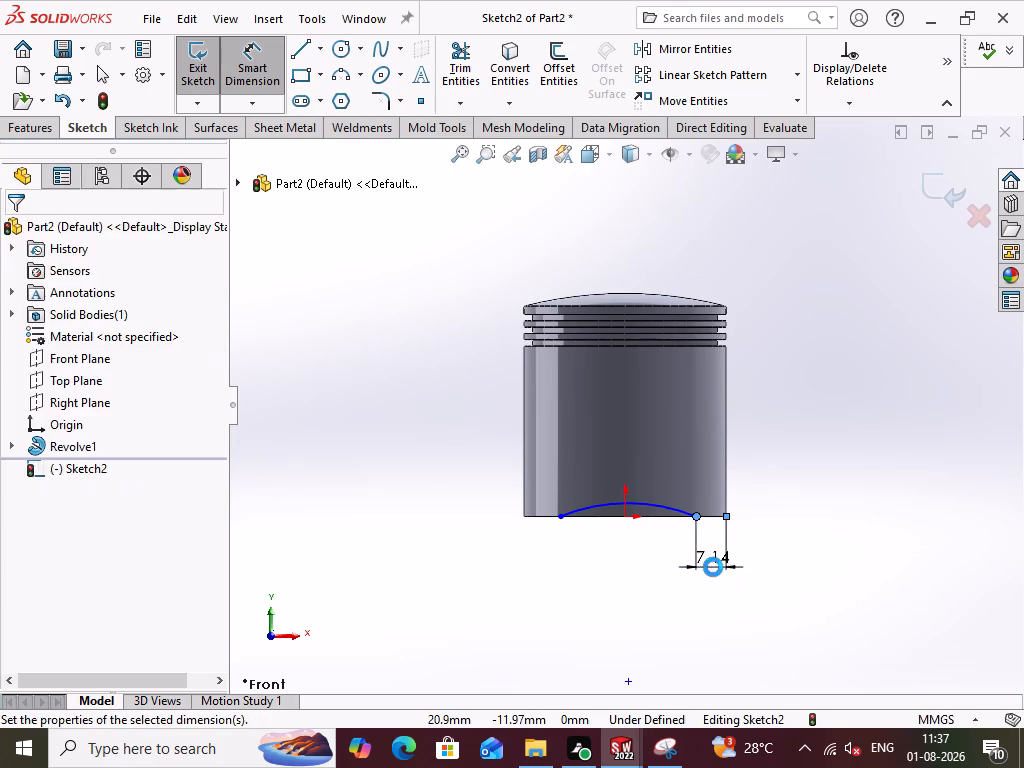
key(5)
key(Return)
click(834, 532)
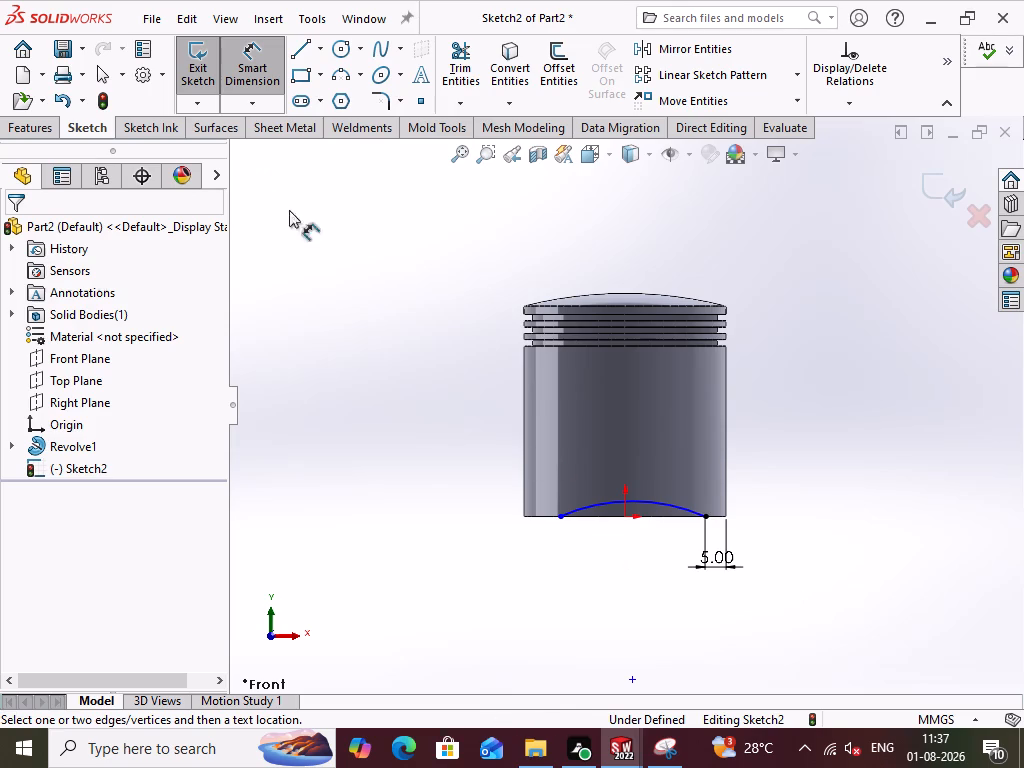
Add a Vertical relation between the arc's midpoint and the origin to centre the arc.
click(273, 78)
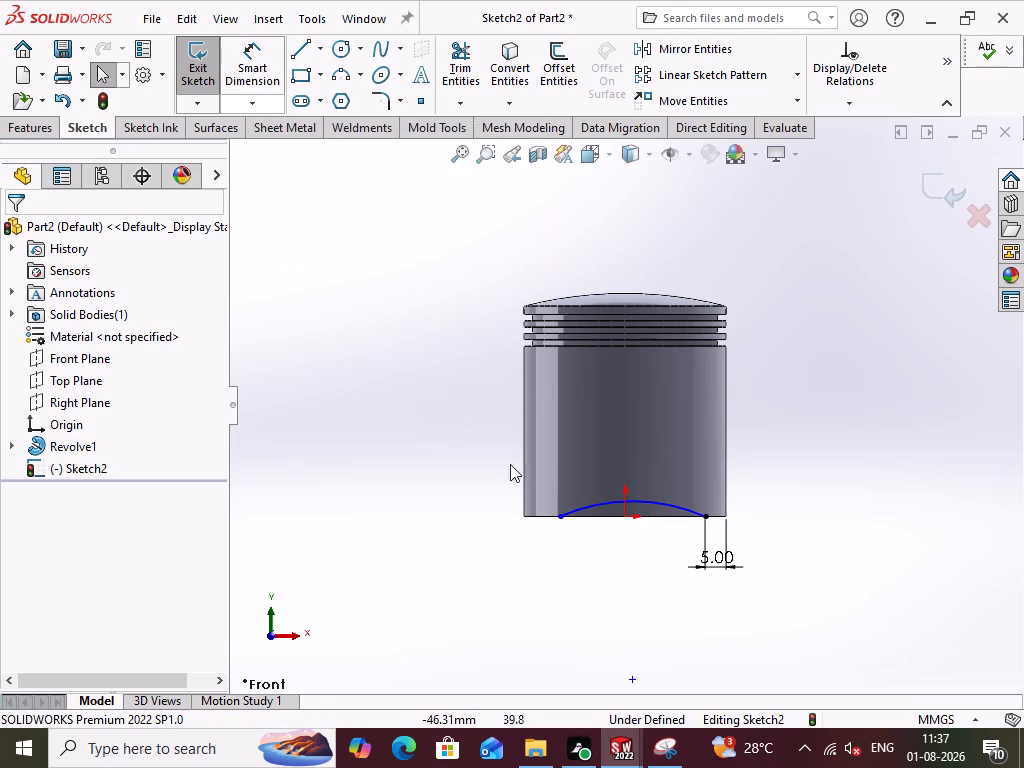
click(631, 498)
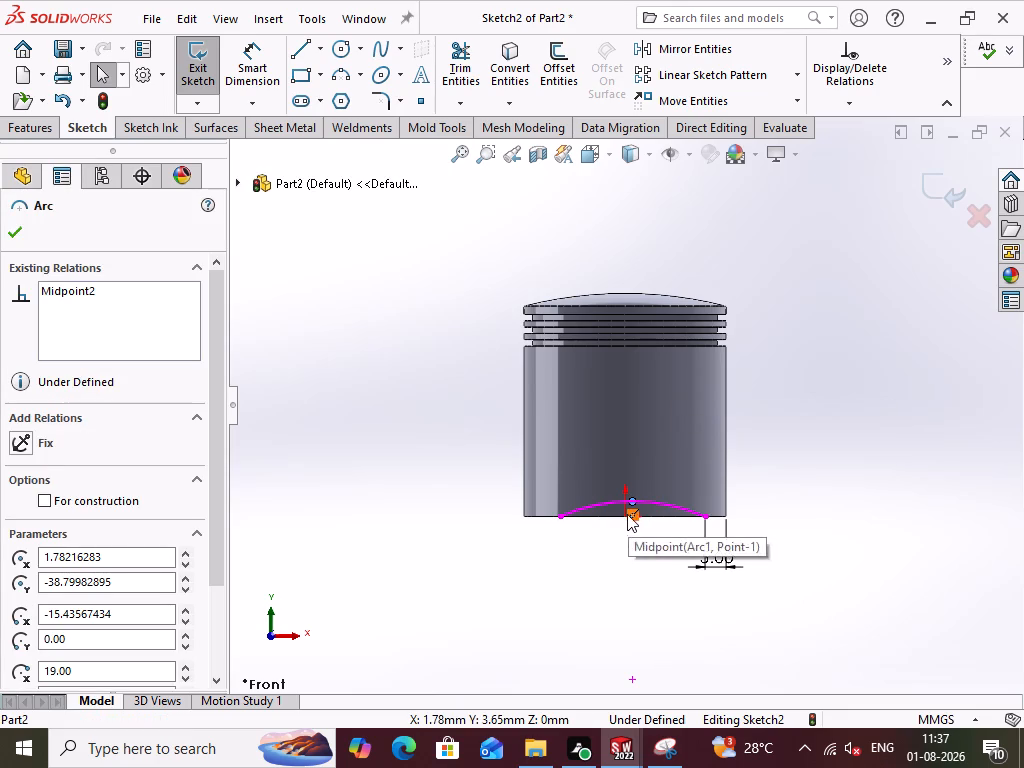
ctrl+click(624, 516)
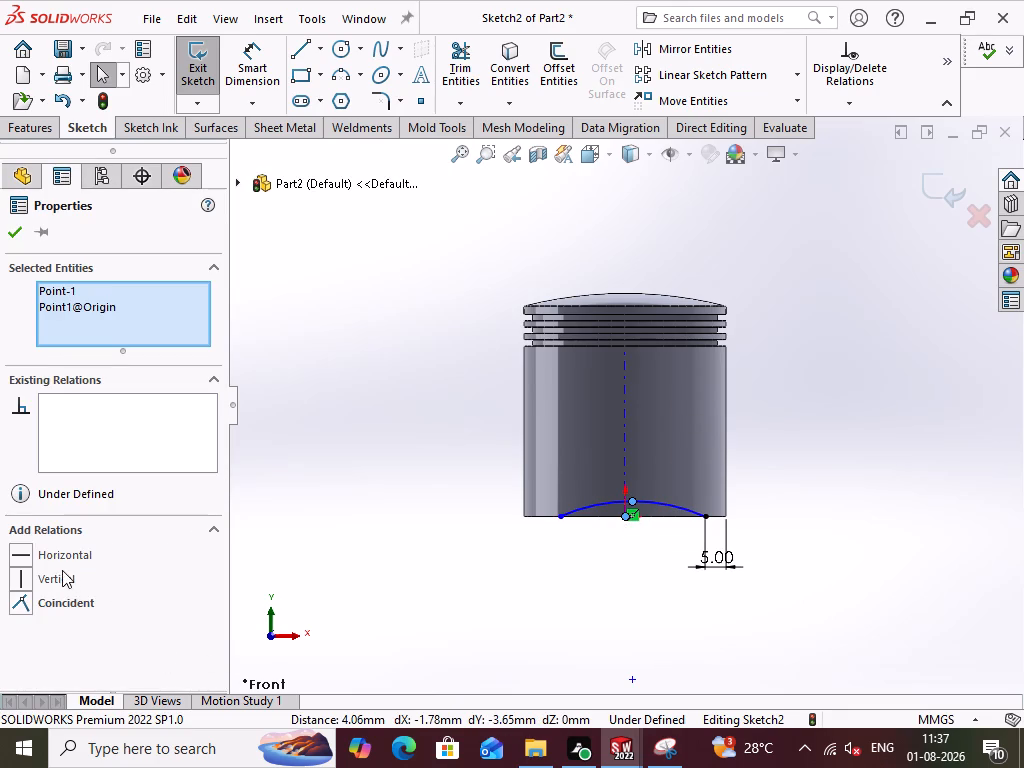
click(62, 575)
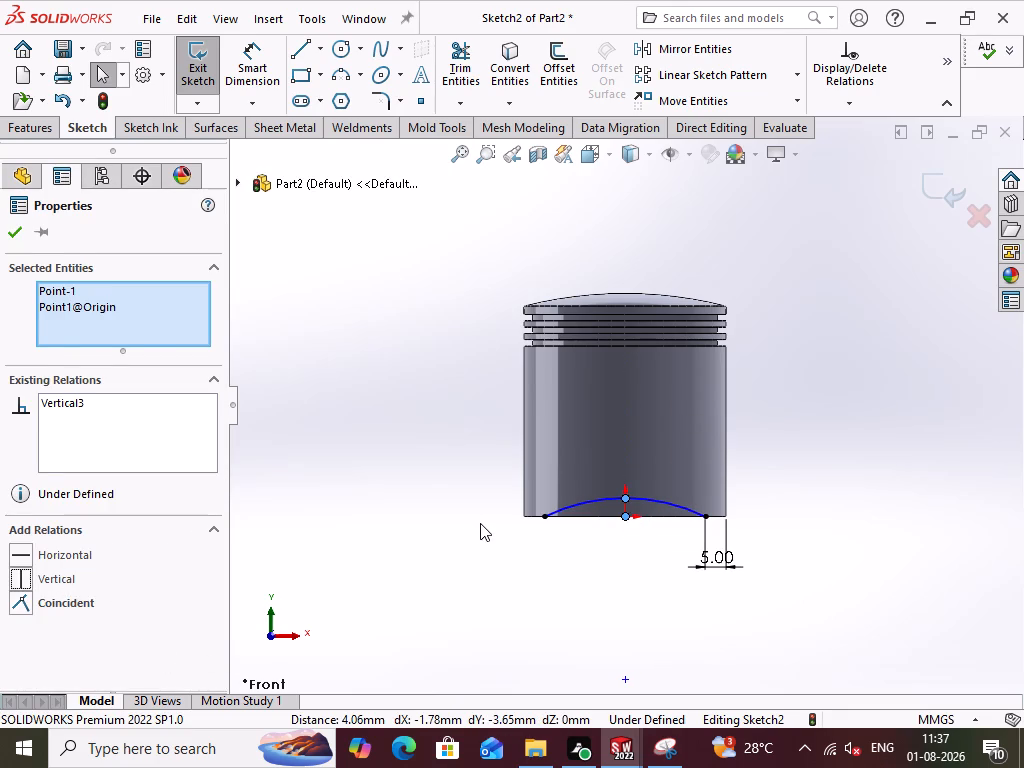
click(480, 523)
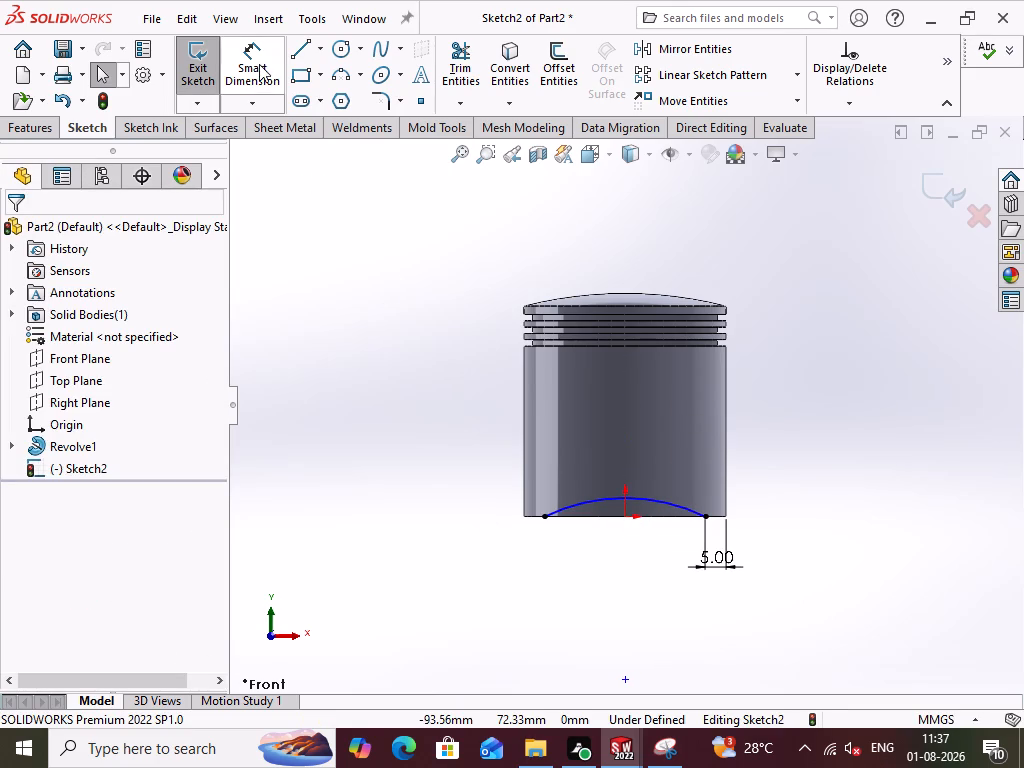
Dimension the bottom arc's radius as 40 mm.
click(259, 64)
click(592, 497)
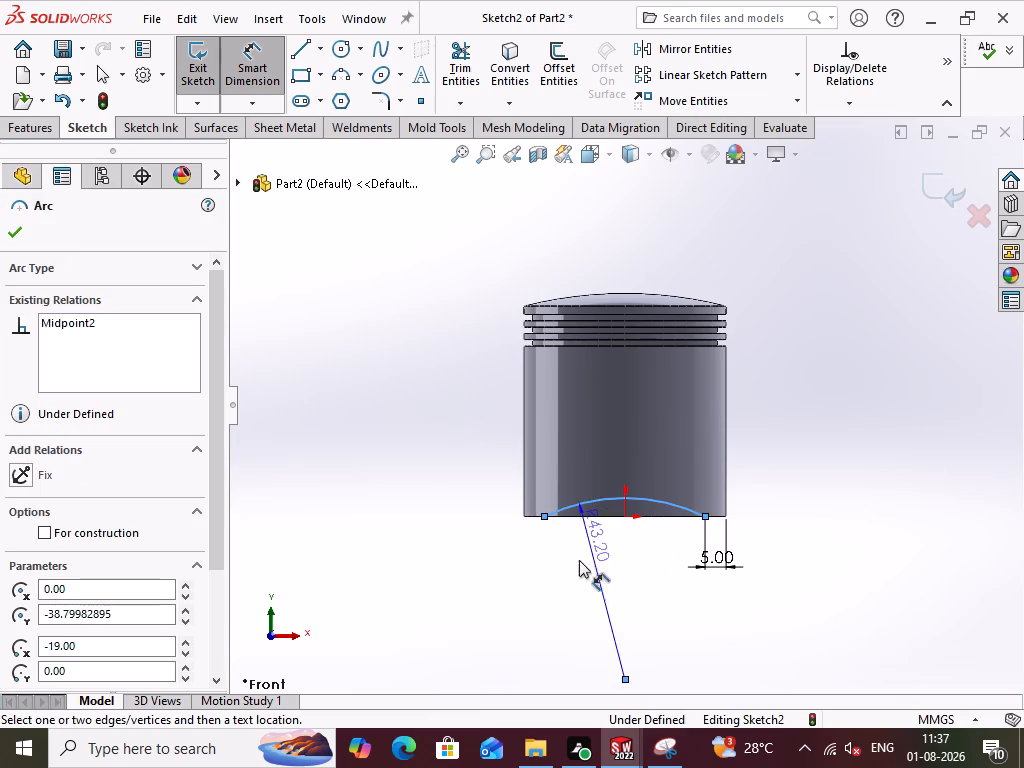
click(618, 579)
text(40)
key(Return)
click(809, 518)
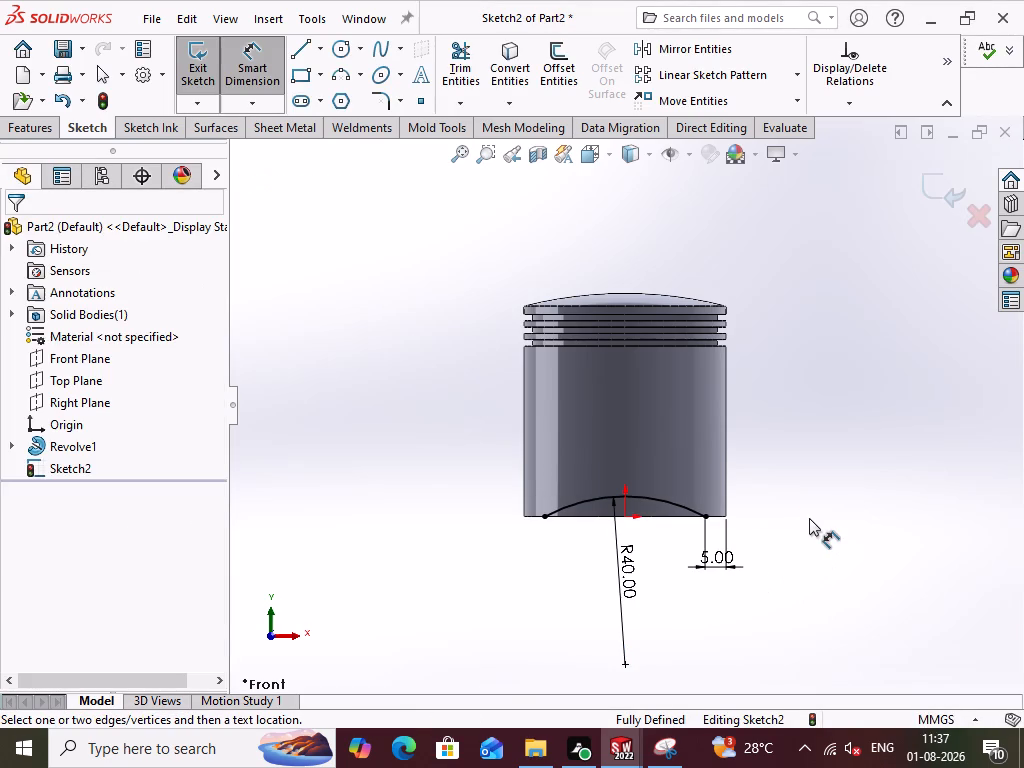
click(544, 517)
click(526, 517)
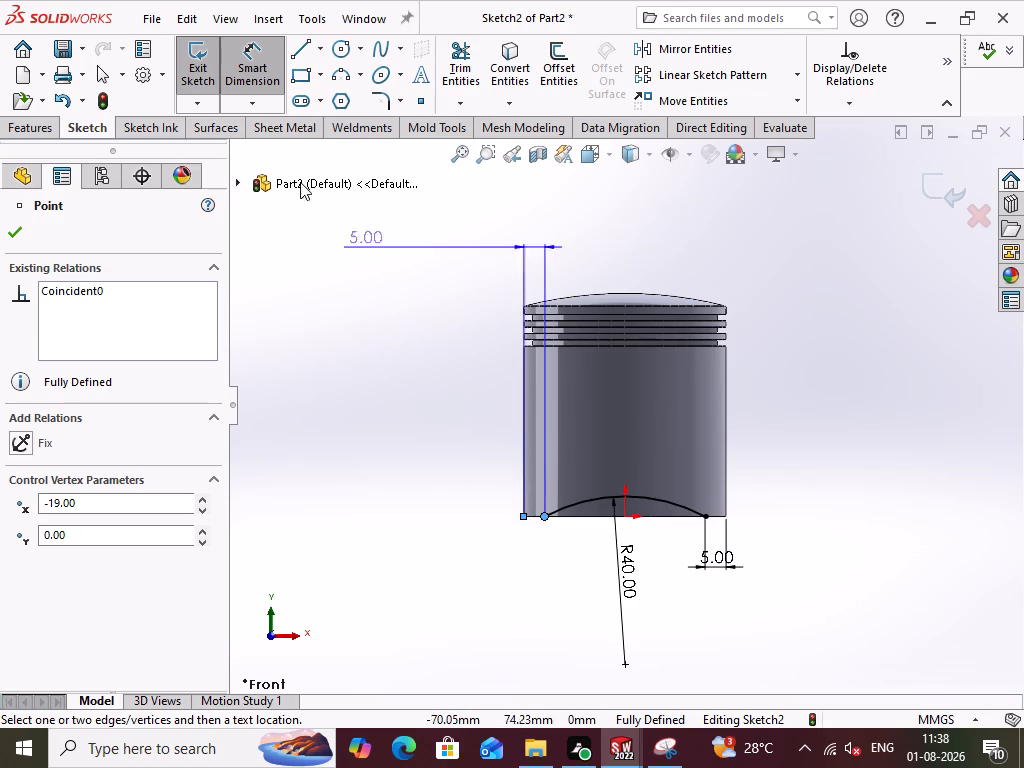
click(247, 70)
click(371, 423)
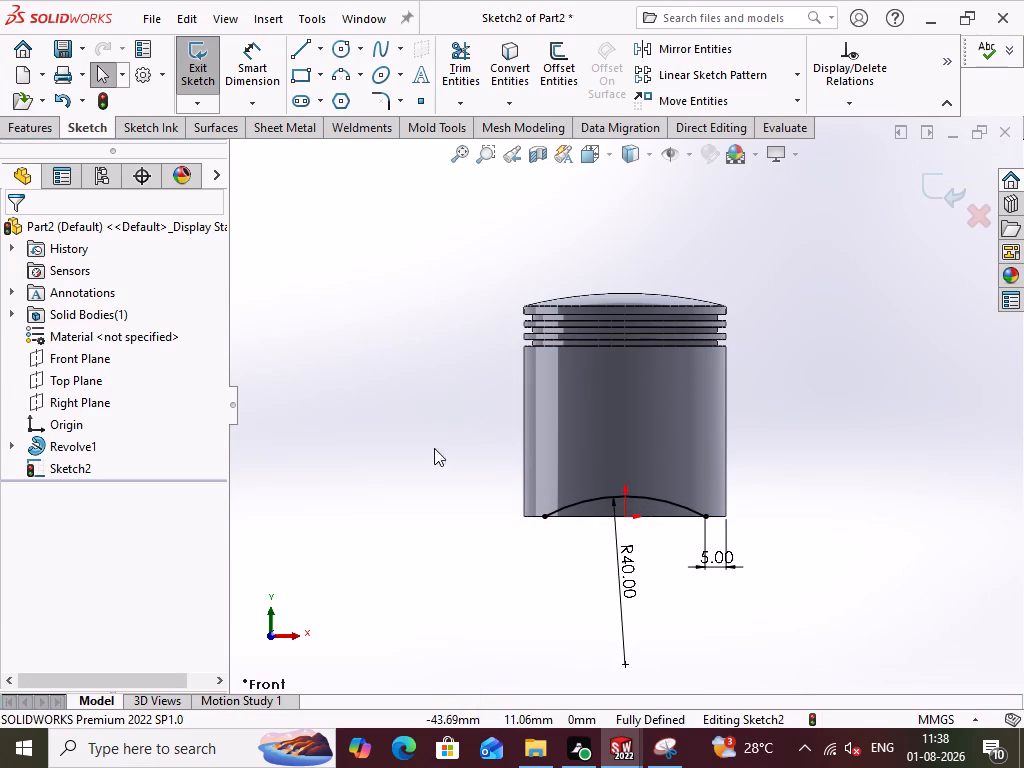
Convert the piston's circular bottom edge into a sketch line with Convert Entities.
click(514, 73)
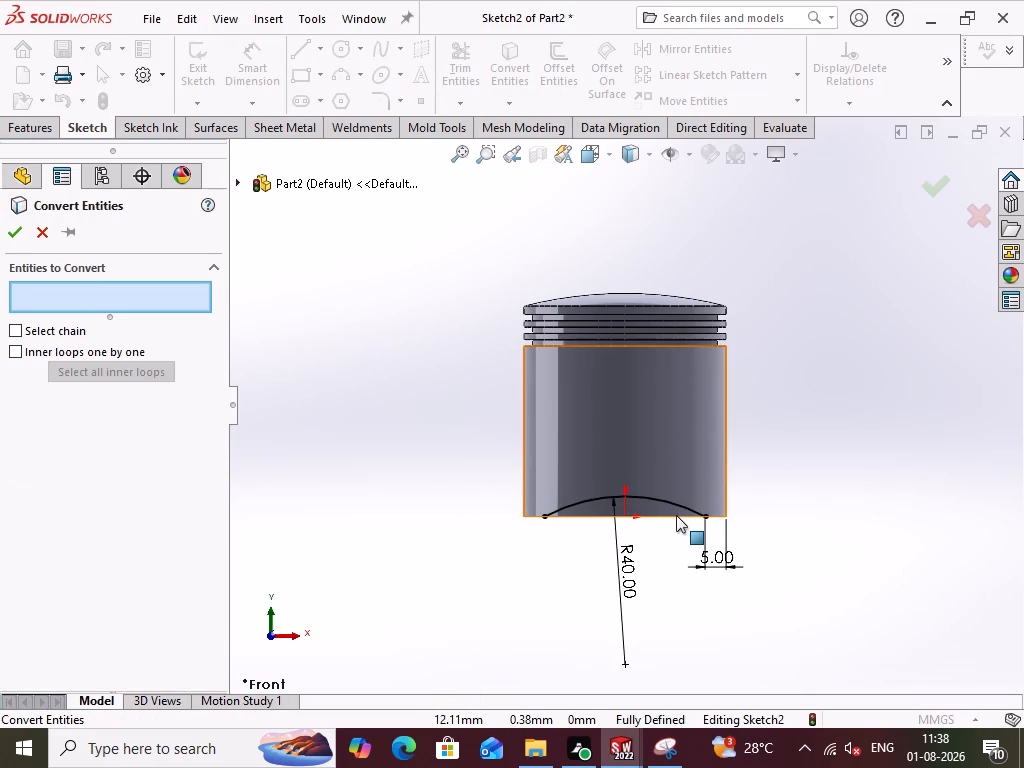
click(664, 519)
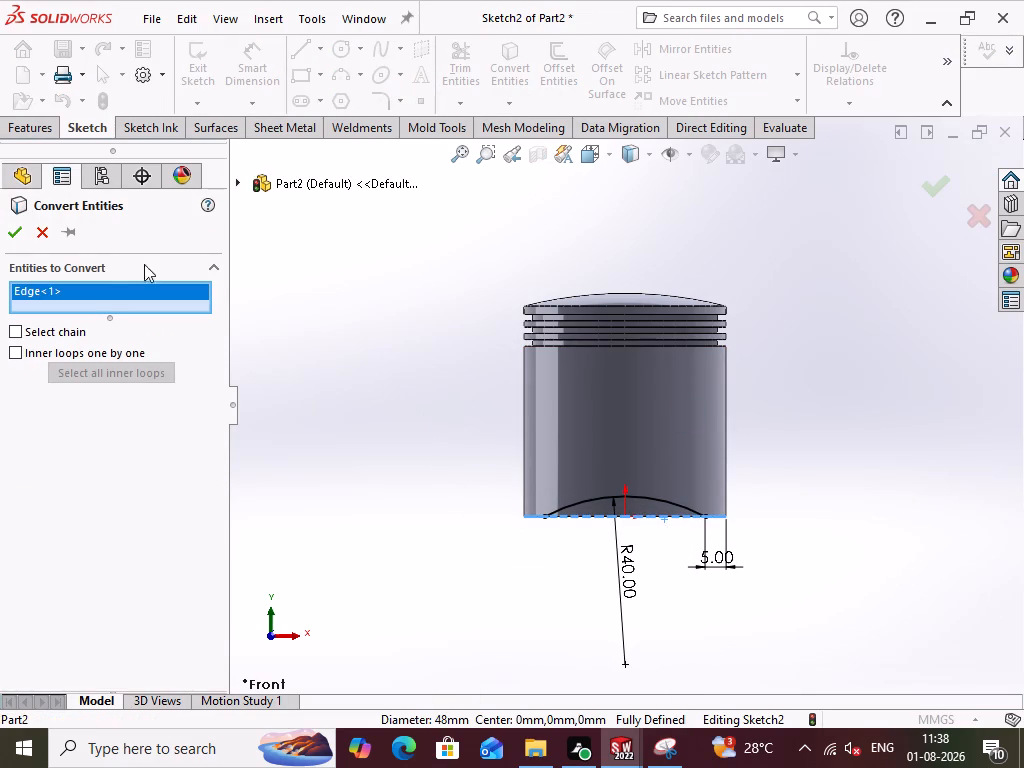
click(14, 231)
click(363, 366)
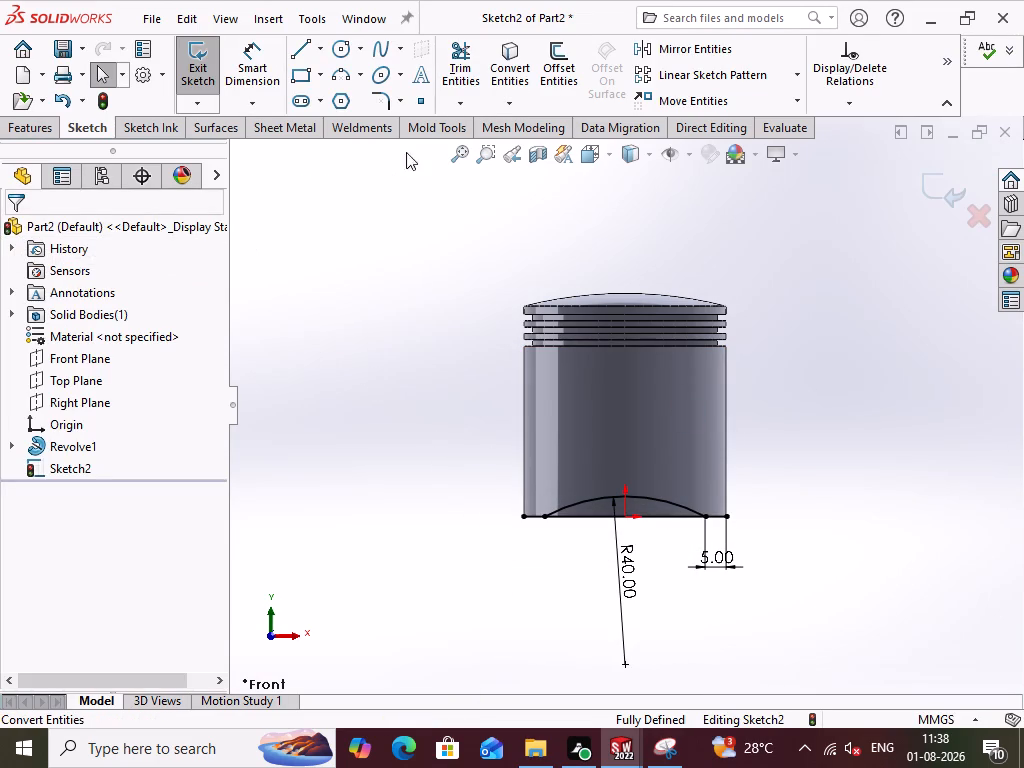
Trim the converted bottom line's two outer ends back to the arc's endpoints, leaving a closed profile.
click(453, 67)
click(533, 518)
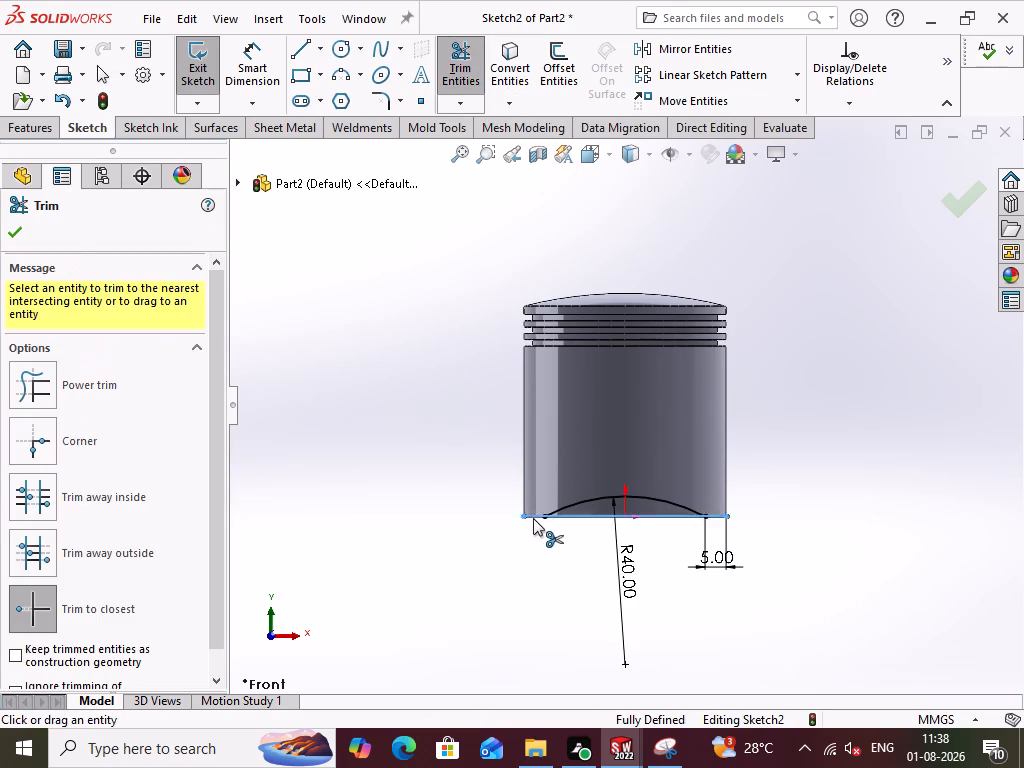
click(714, 516)
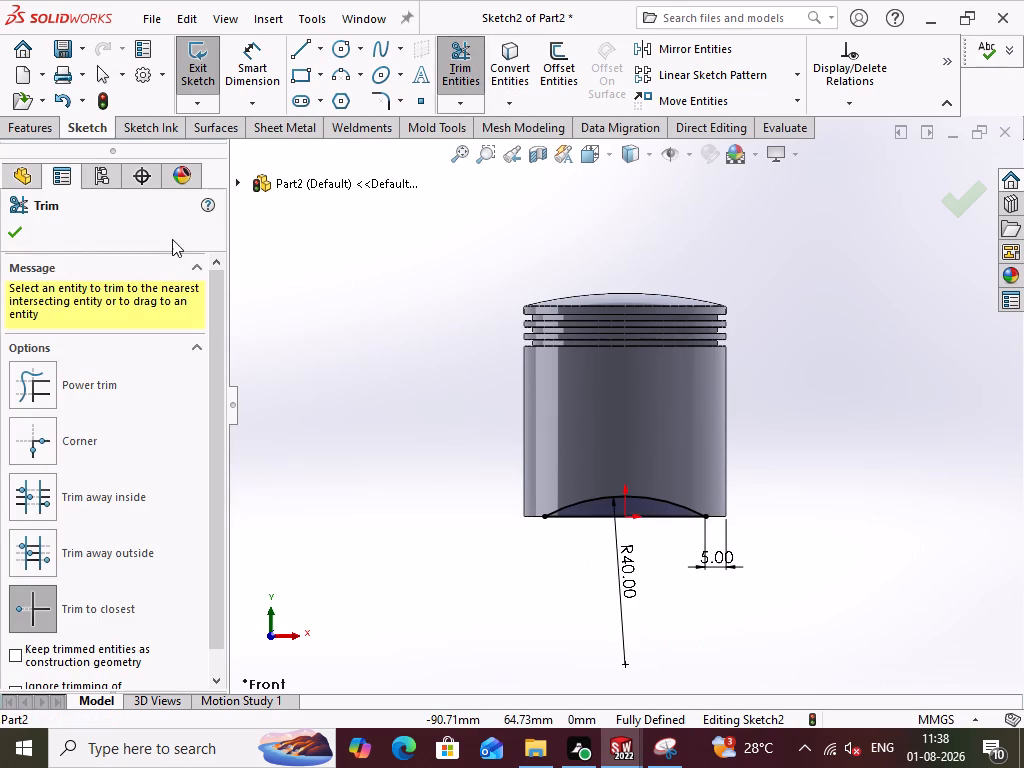
click(19, 231)
click(368, 357)
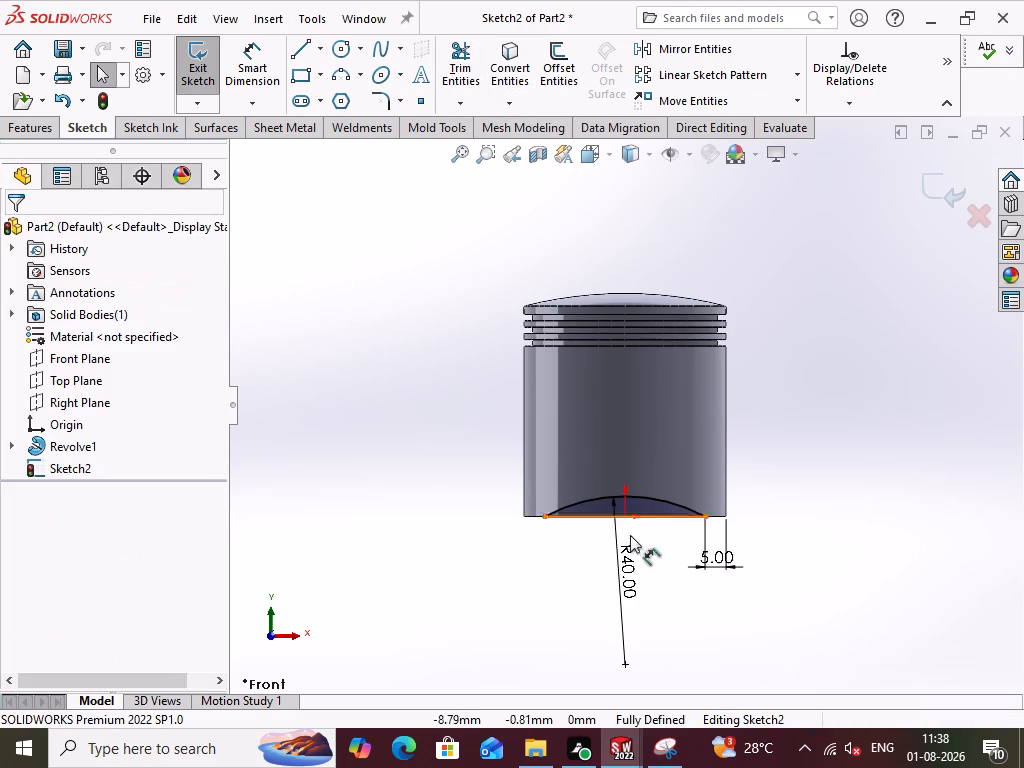
Move the 5 mm dimension text outside its extension lines and exit the completed sketch.
drag(716, 564, 763, 545)
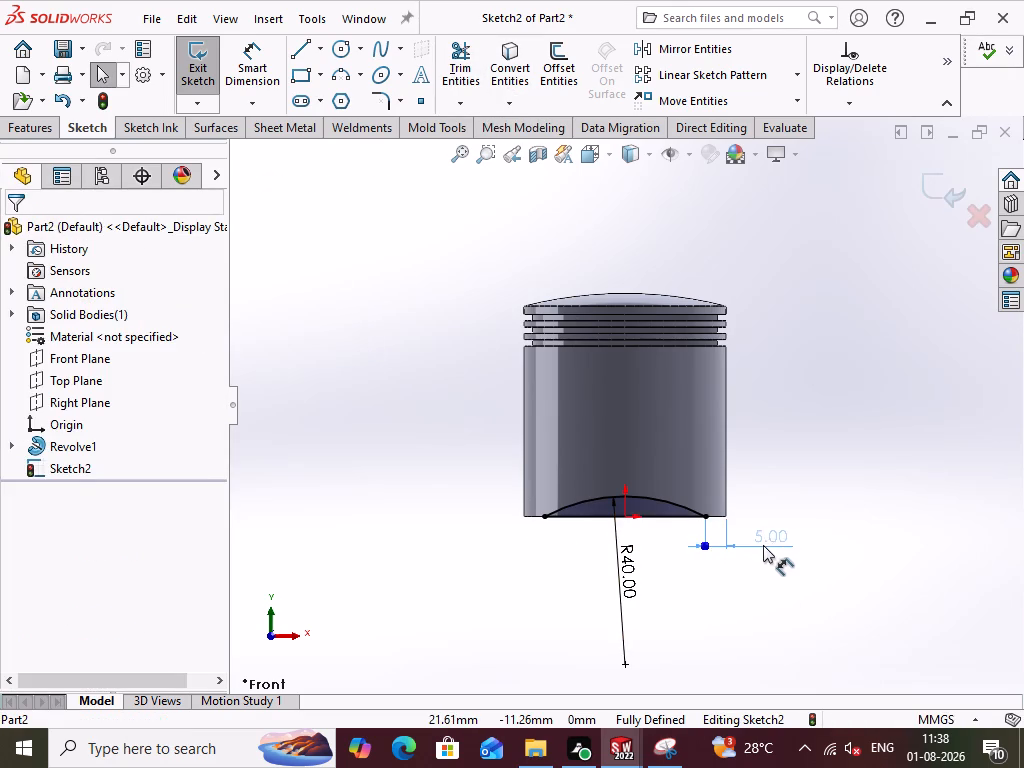
drag(763, 545, 762, 545)
click(685, 585)
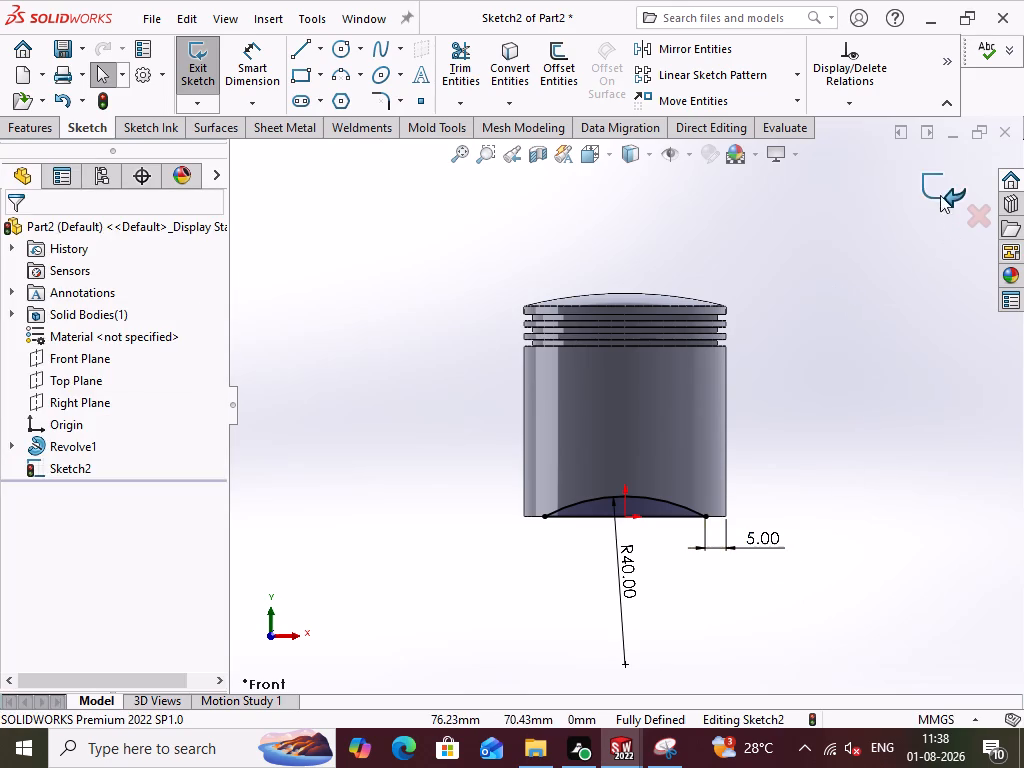
click(941, 191)
Cut-extrude the closed arc profile through the piston's skirt using Through All - Both.
middle_drag(822, 354, 805, 389)
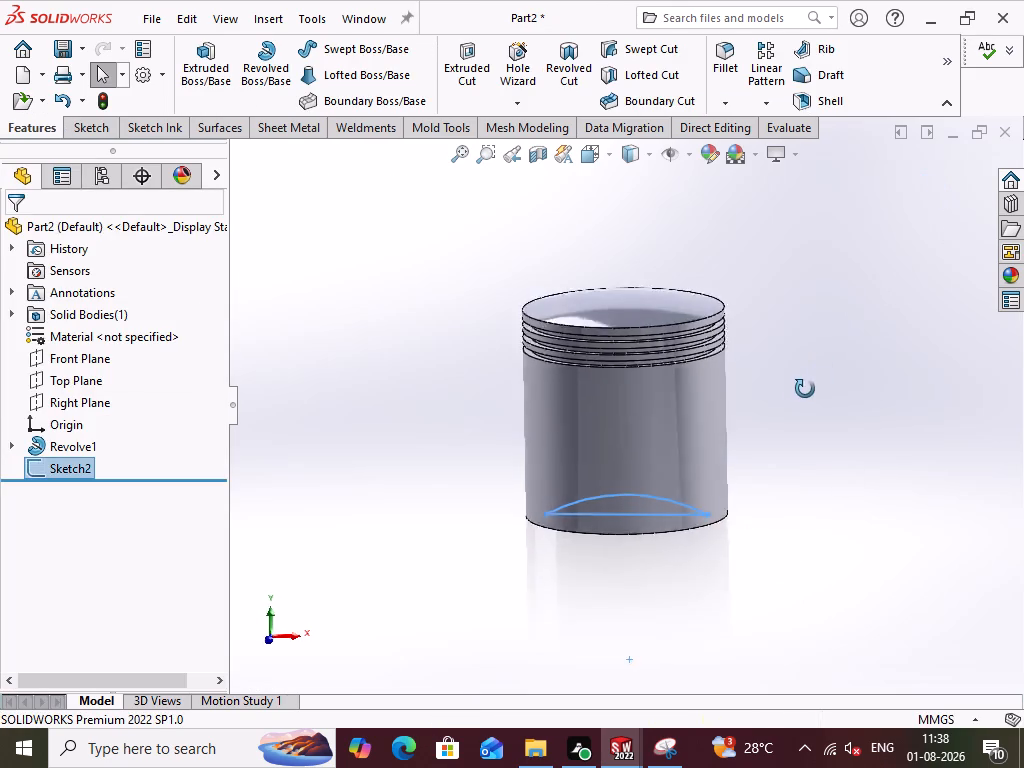
middle_drag(805, 389, 718, 480)
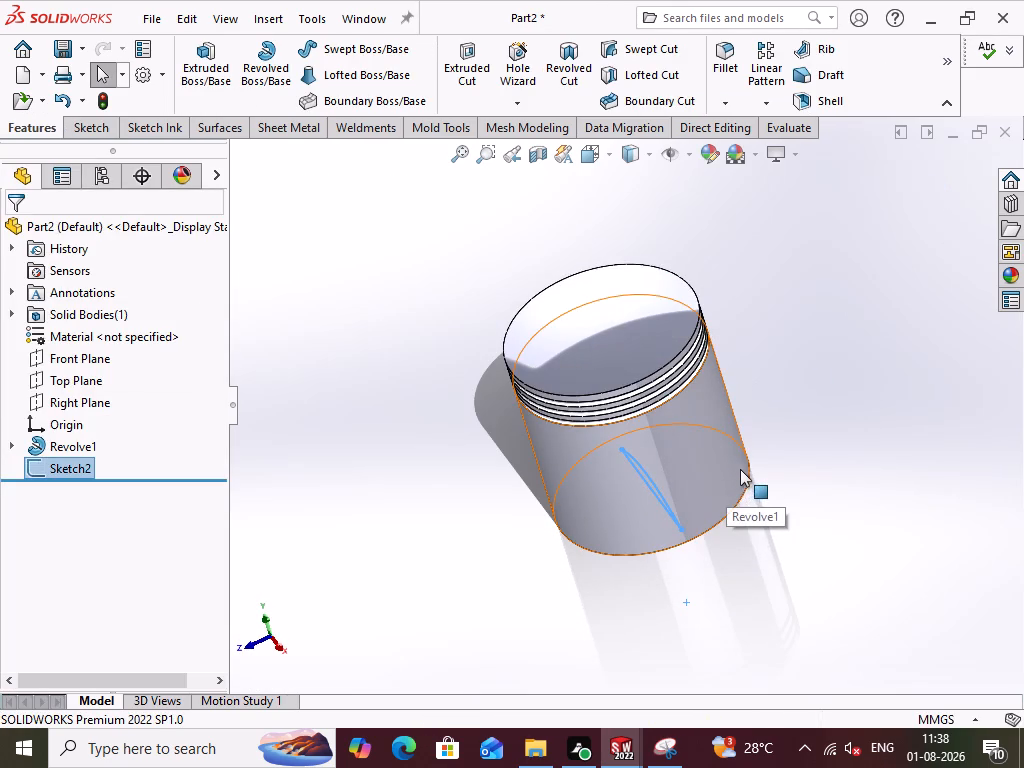
key(ctrl+7)
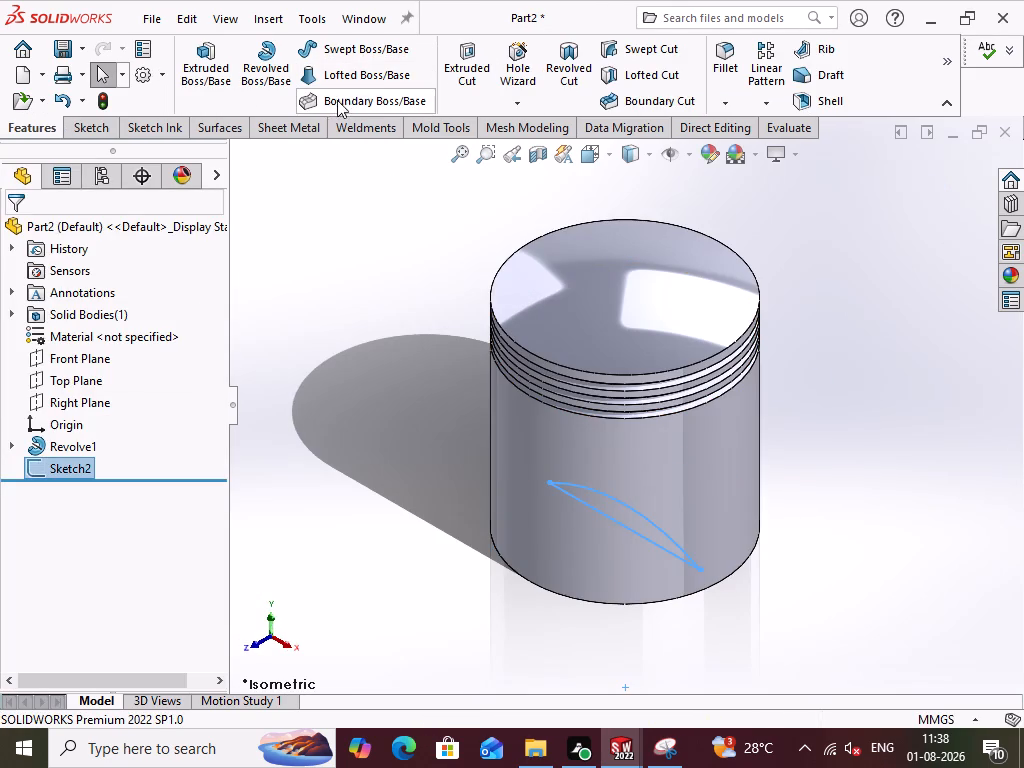
click(469, 74)
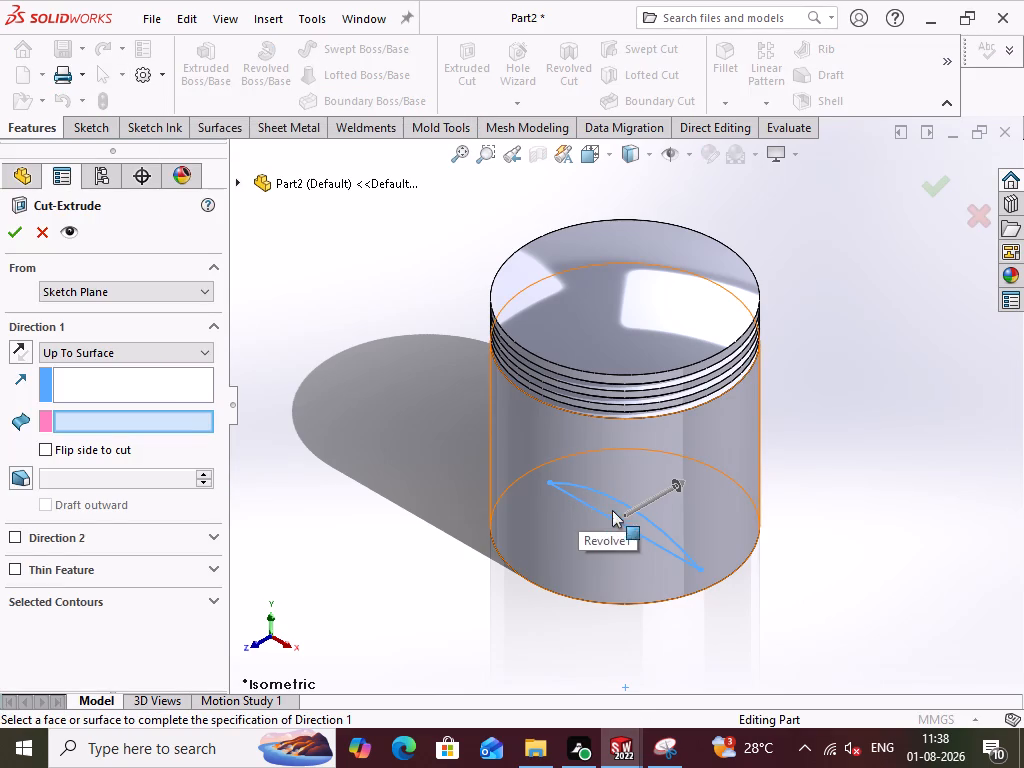
click(205, 356)
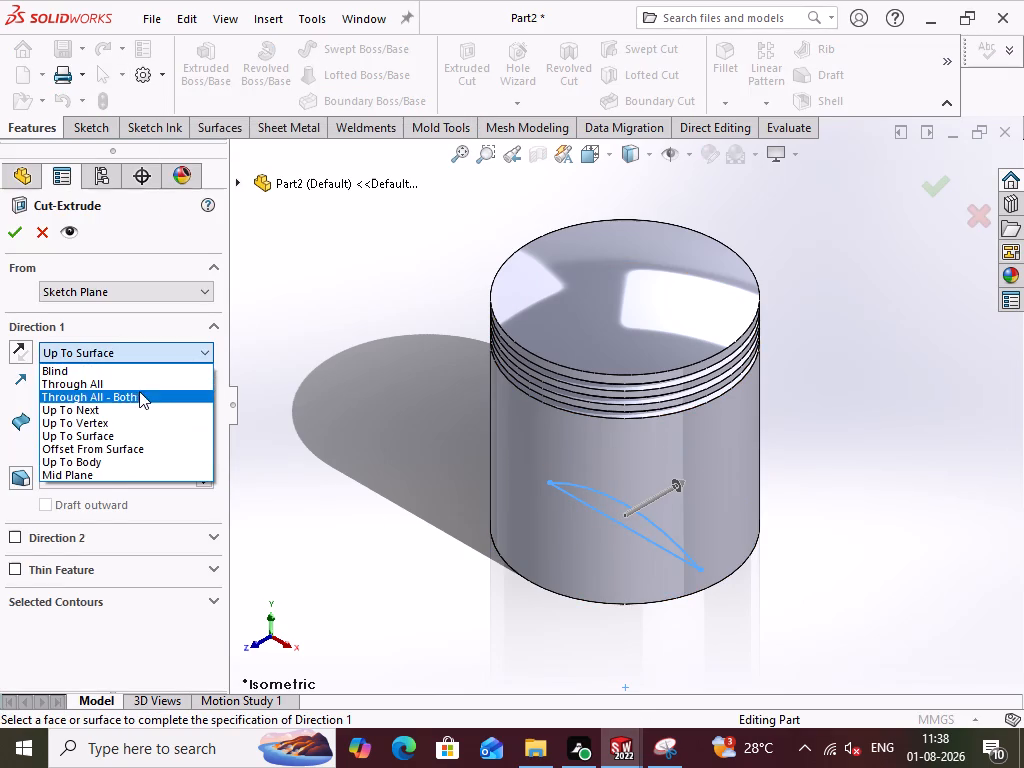
click(136, 392)
scroll(356, 473, up, 1)
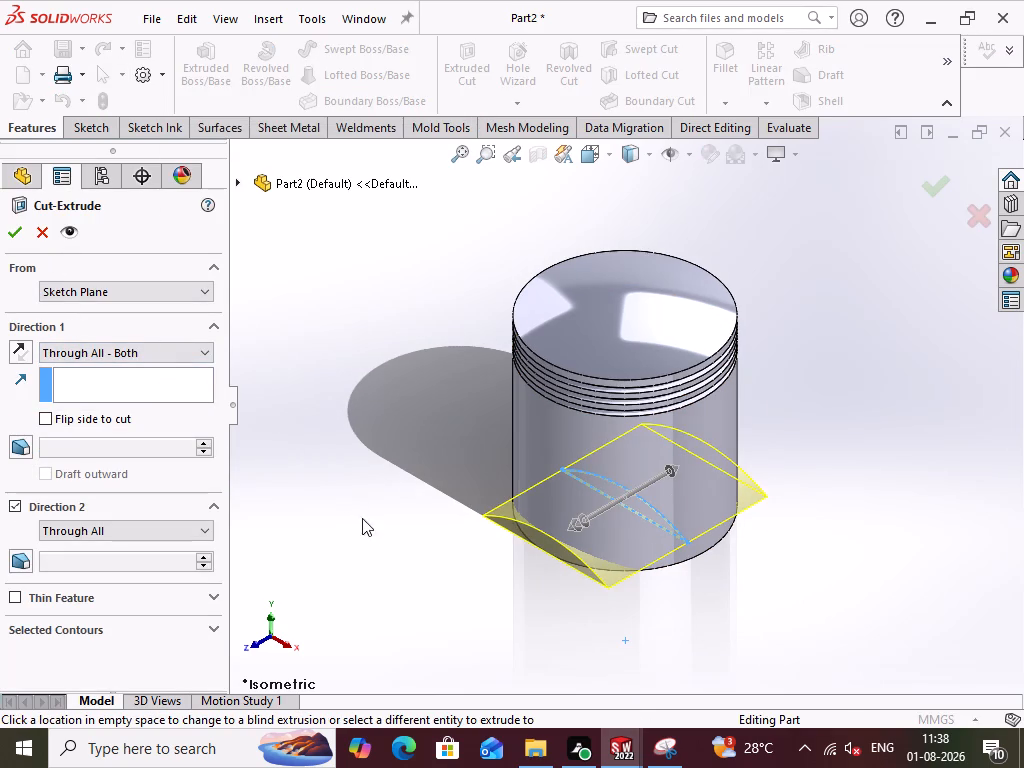
middle_drag(373, 520, 419, 500)
middle_drag(486, 589, 438, 547)
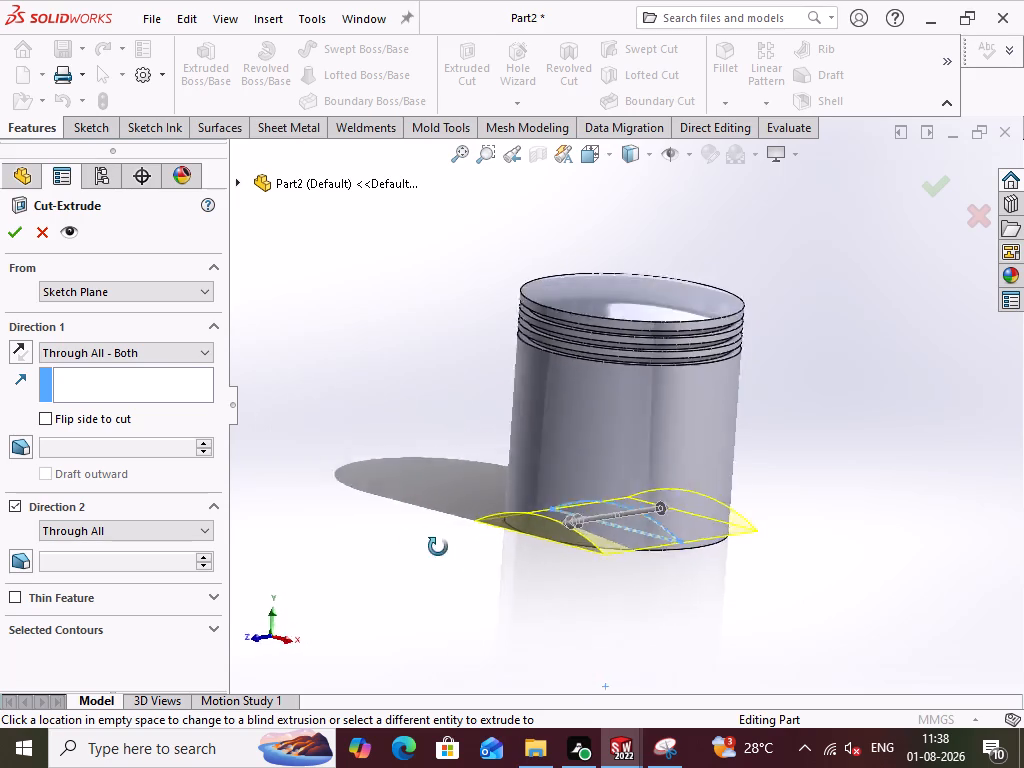
middle_drag(438, 547, 392, 545)
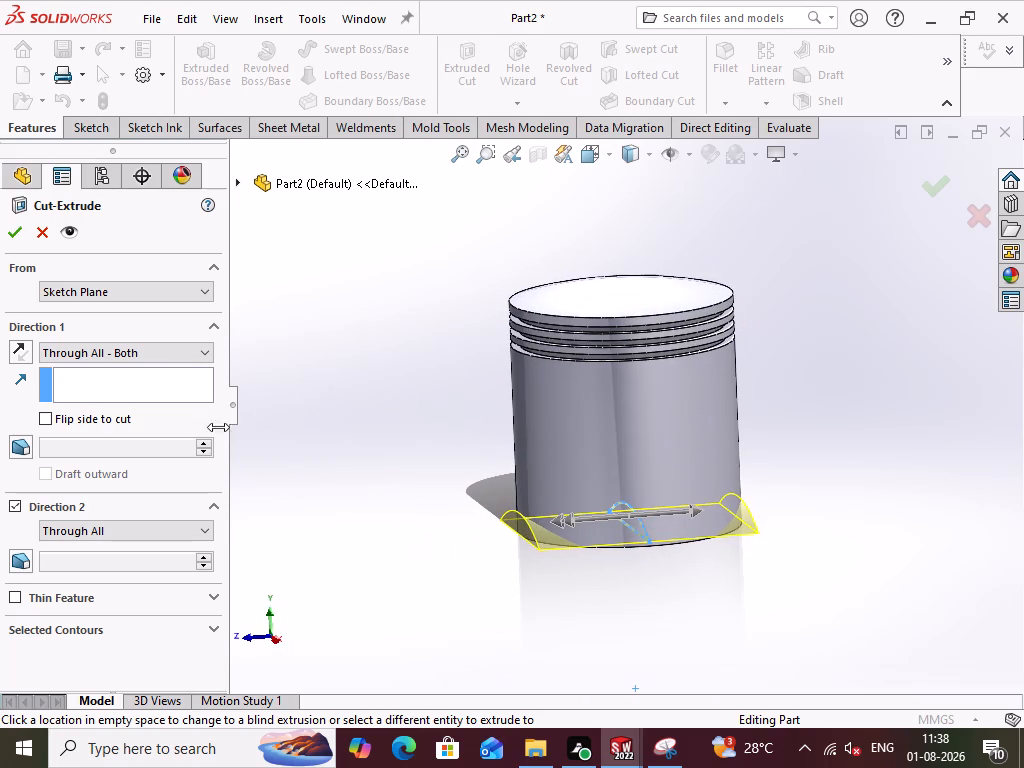
click(13, 230)
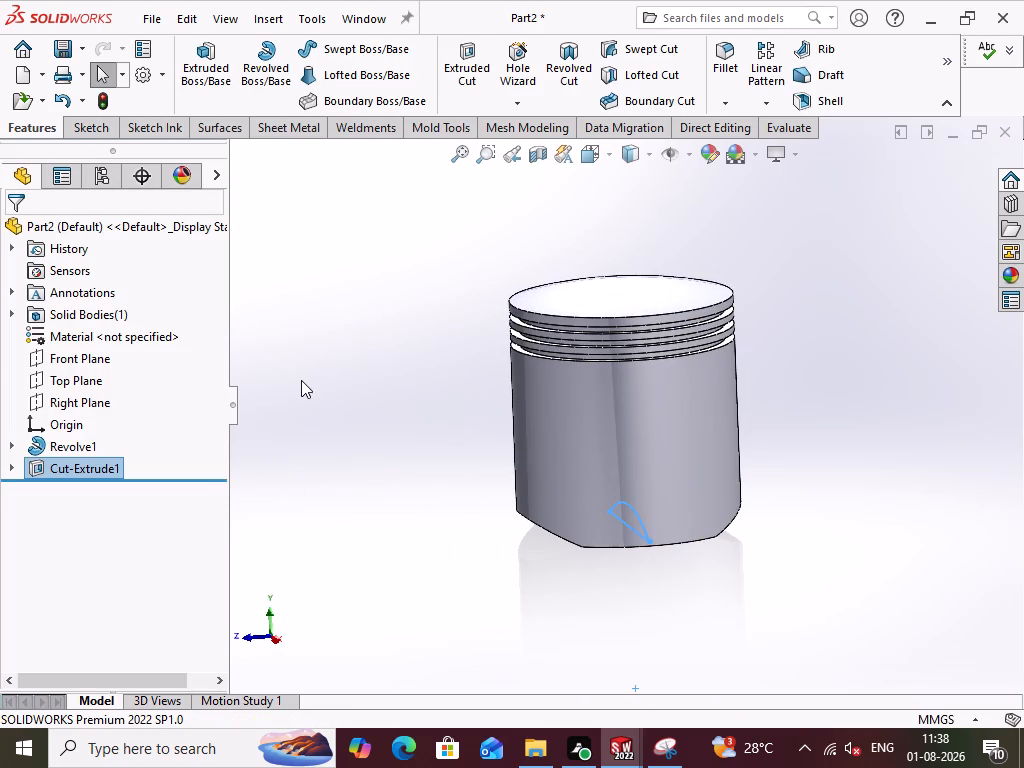
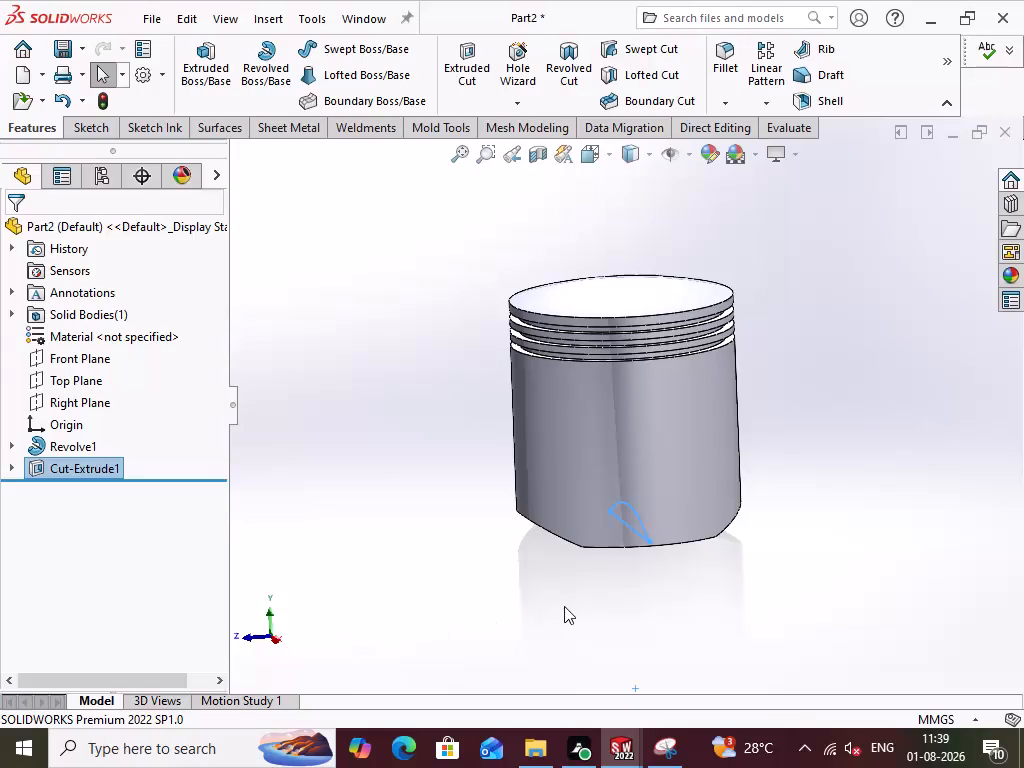
Inspect the arc cut through the piston's skirt bottom from the front, side and underside.
click(563, 608)
middle_drag(560, 608, 705, 509)
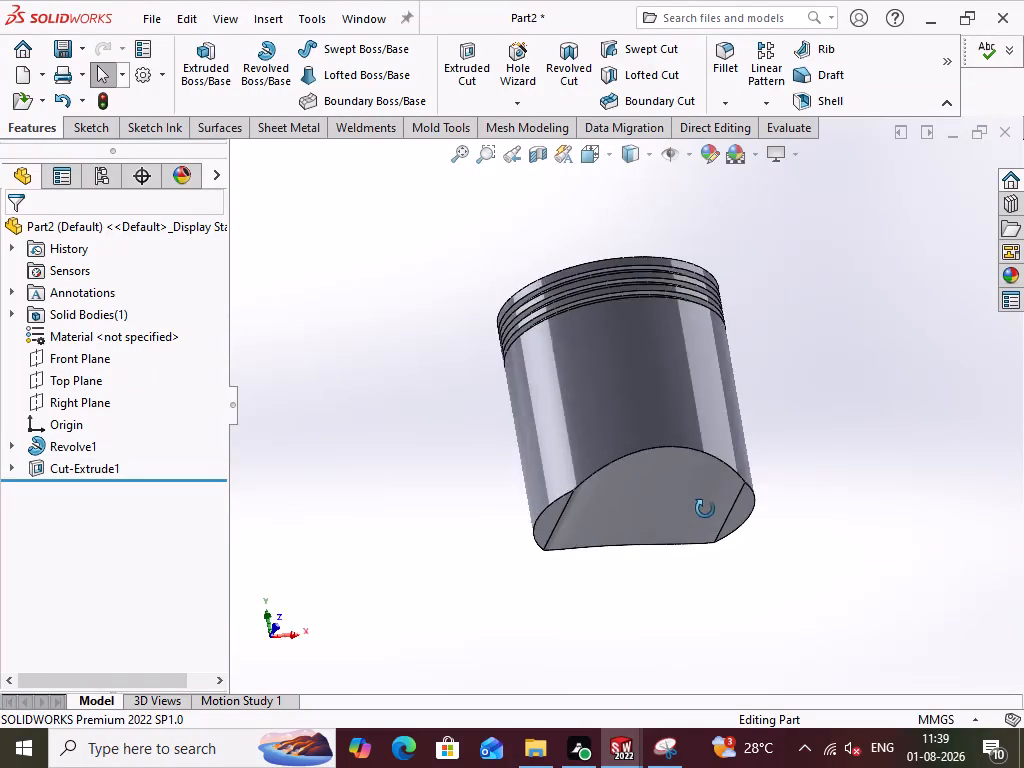
middle_drag(705, 509, 620, 393)
middle_drag(618, 387, 636, 350)
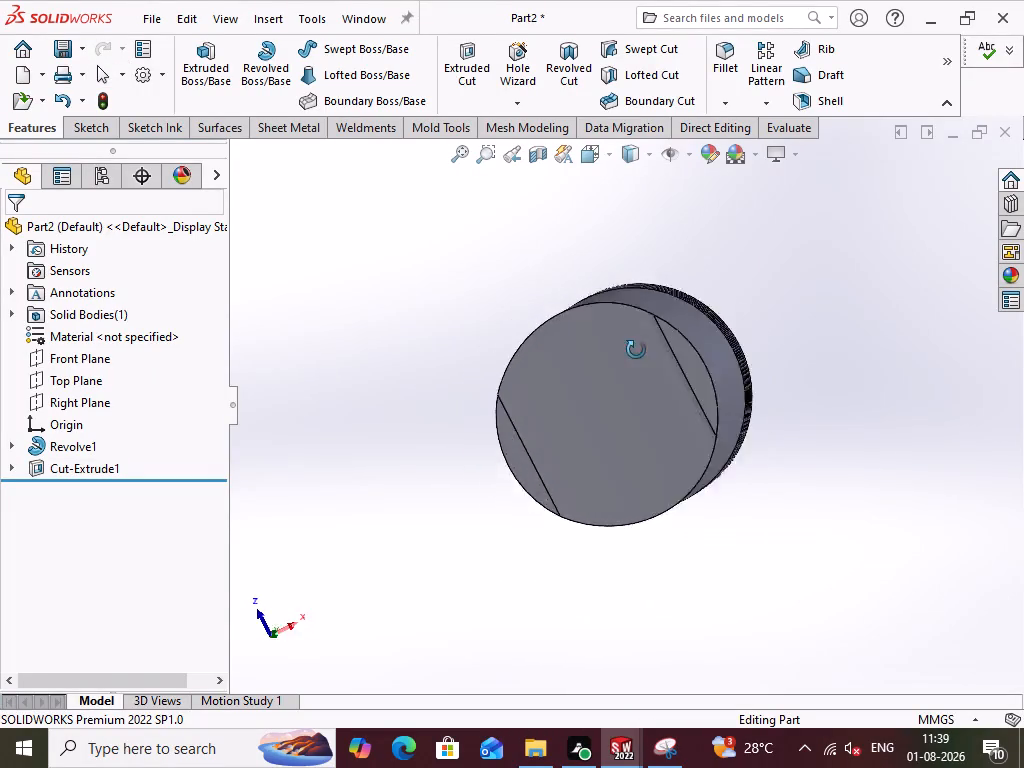
middle_drag(636, 350, 674, 461)
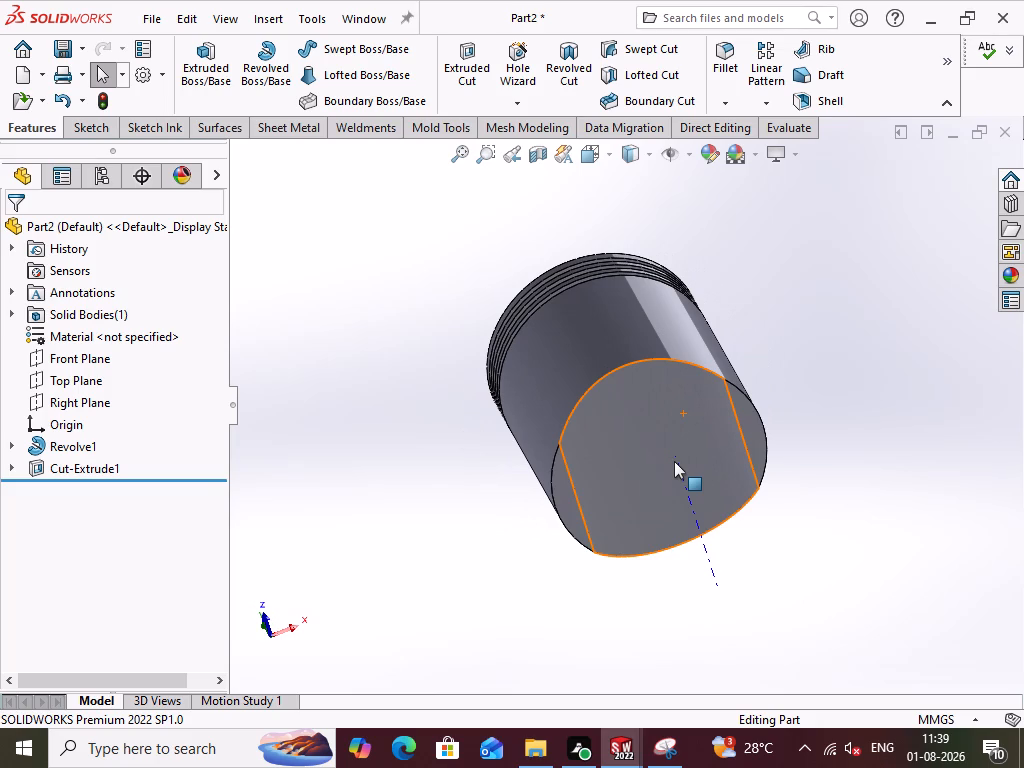
click(836, 583)
middle_drag(828, 573, 855, 474)
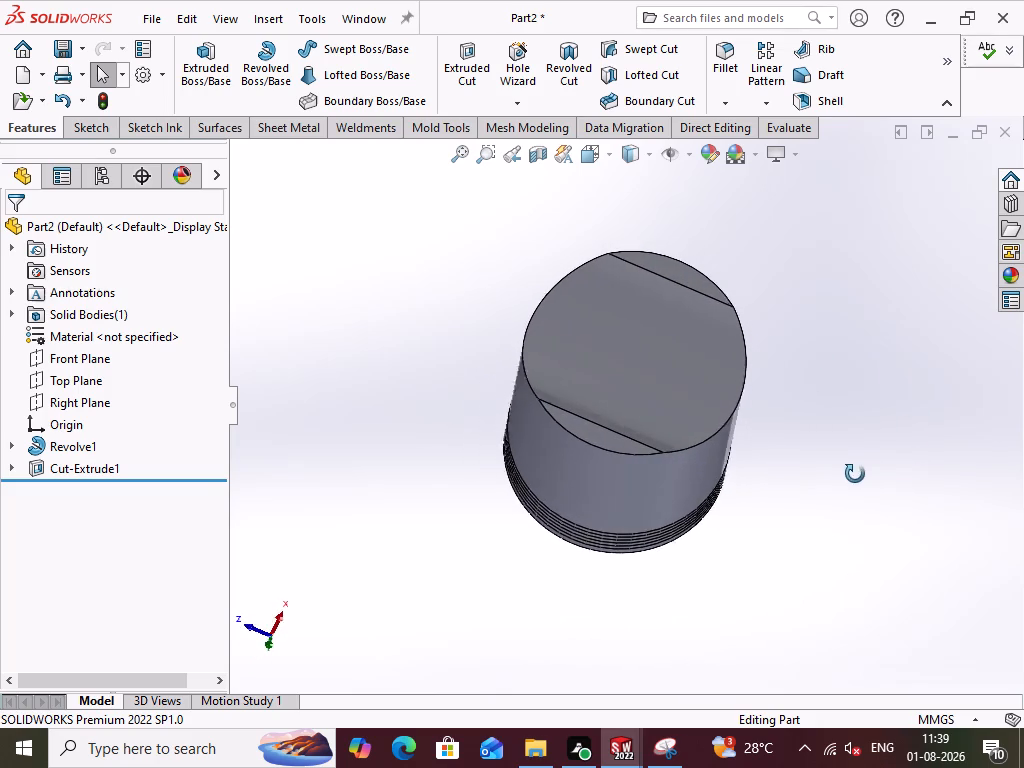
middle_drag(855, 474, 853, 474)
key(ctrl+1)
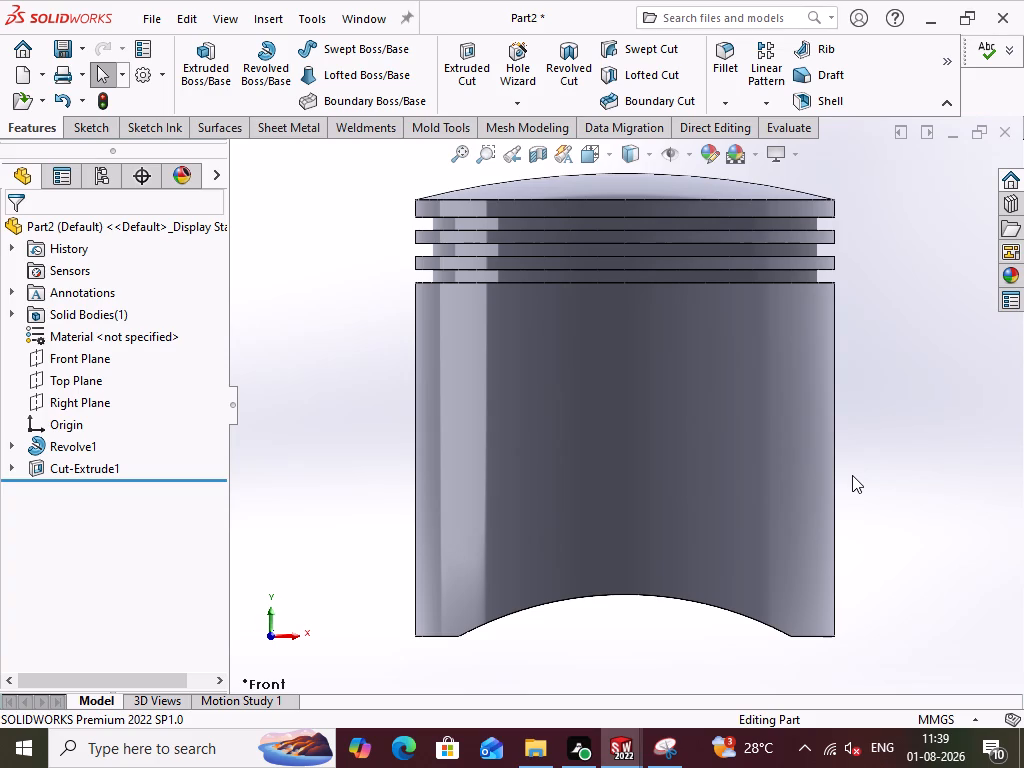
key(ctrl+3)
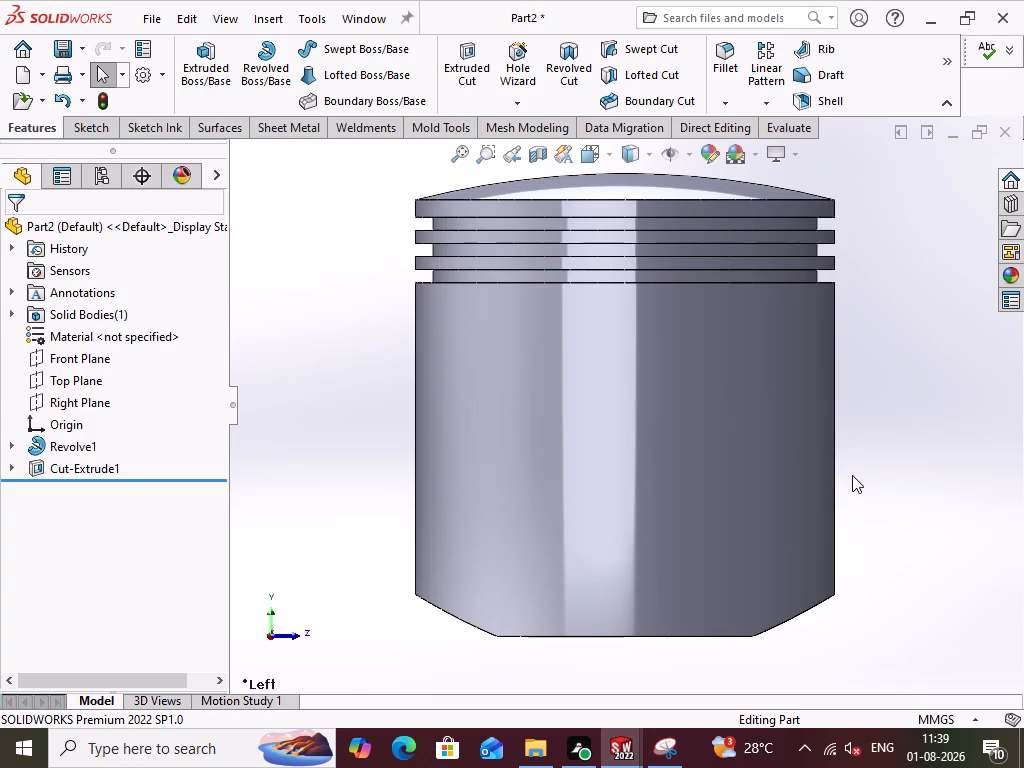
scroll(882, 631, up, 2)
middle_drag(707, 635, 703, 408)
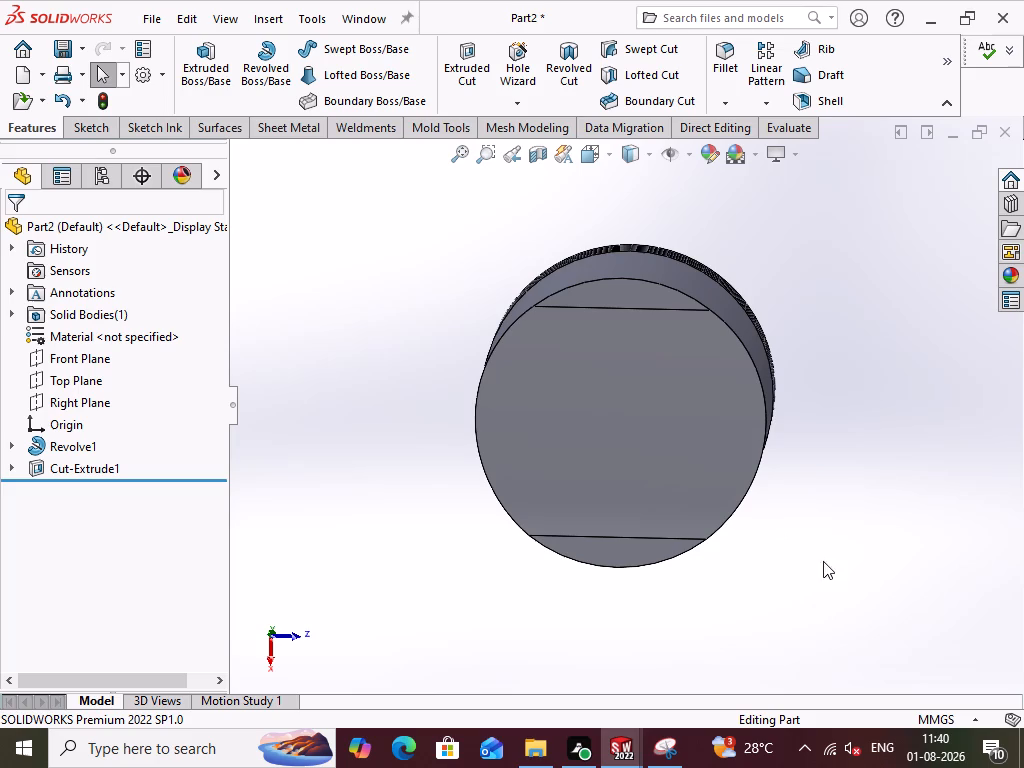
middle_drag(784, 592, 784, 548)
middle_drag(748, 548, 737, 548)
middle_click(719, 549)
middle_drag(708, 551, 703, 551)
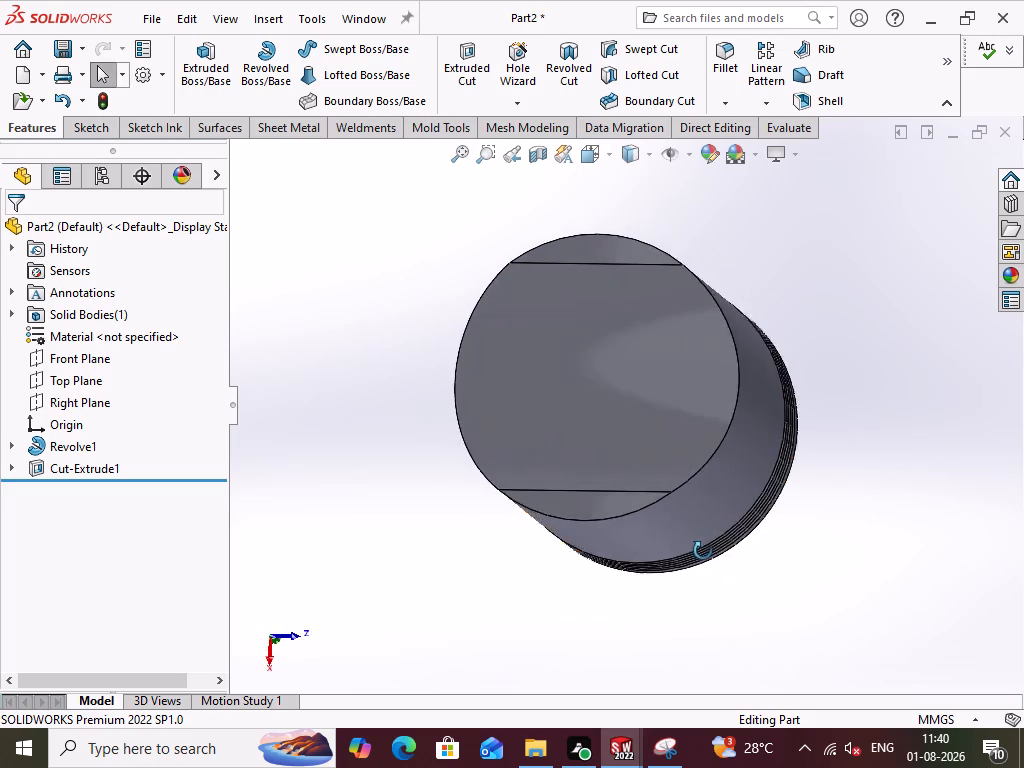
middle_drag(703, 551, 735, 579)
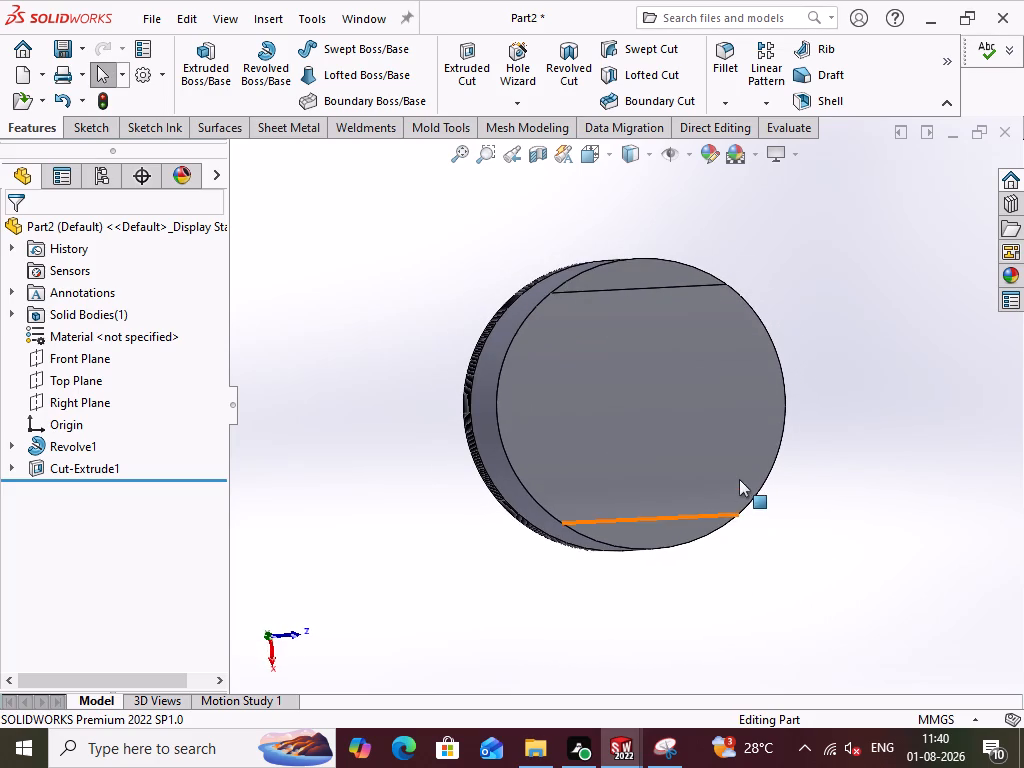
middle_click(739, 479)
click(801, 605)
middle_click(801, 605)
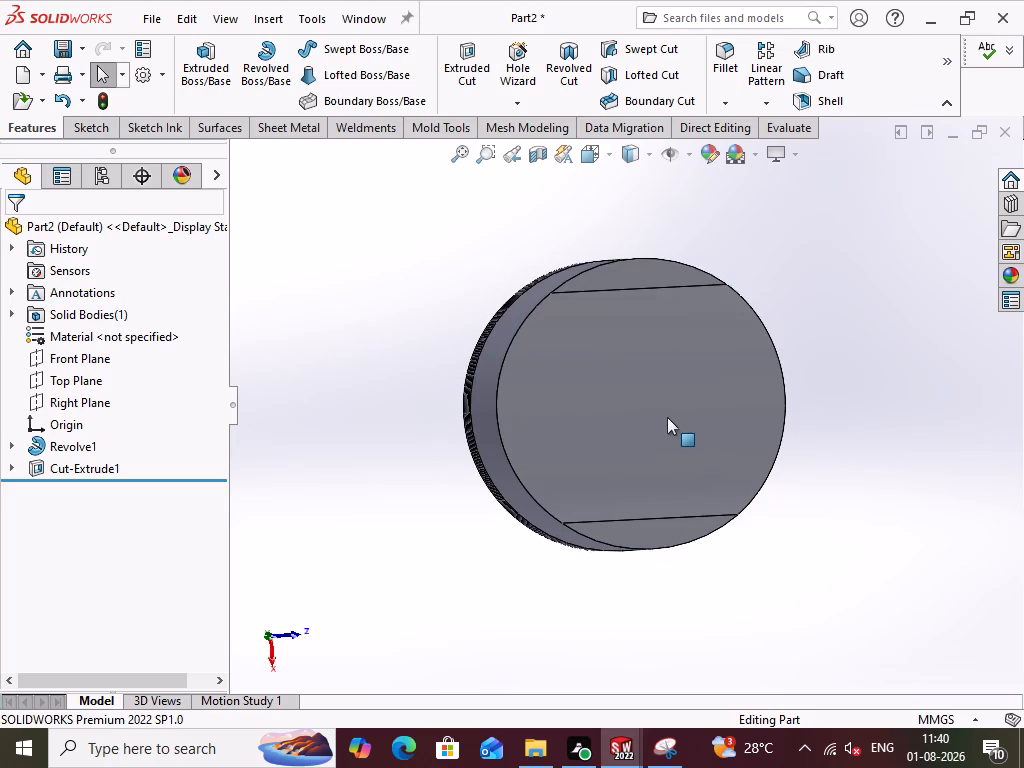
middle_drag(783, 591, 854, 587)
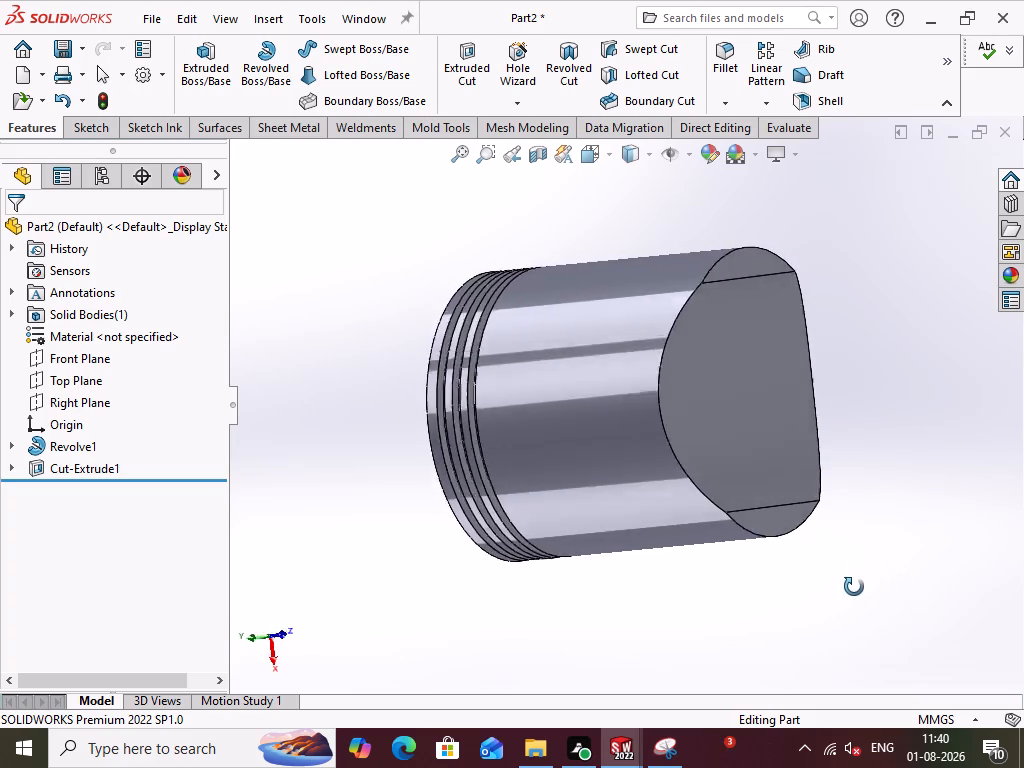
middle_drag(854, 587, 817, 602)
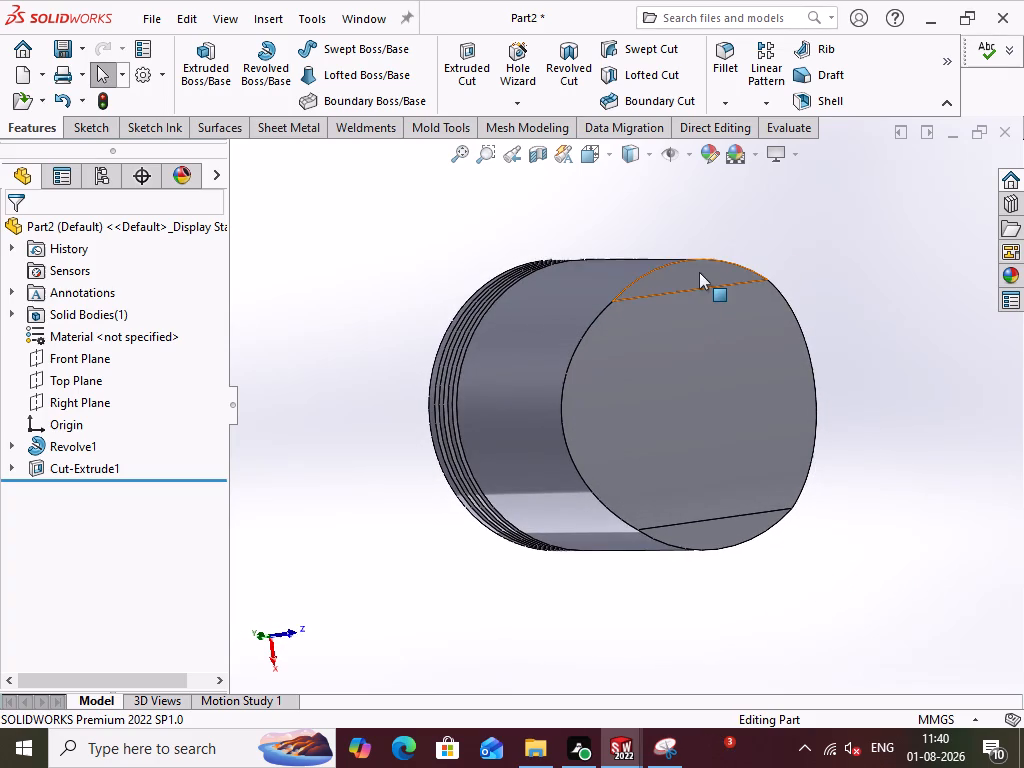
Start a sketch on the skirt's flat bottom face and draw an origin-centred circle about 39 mm in diameter.
click(688, 272)
click(782, 209)
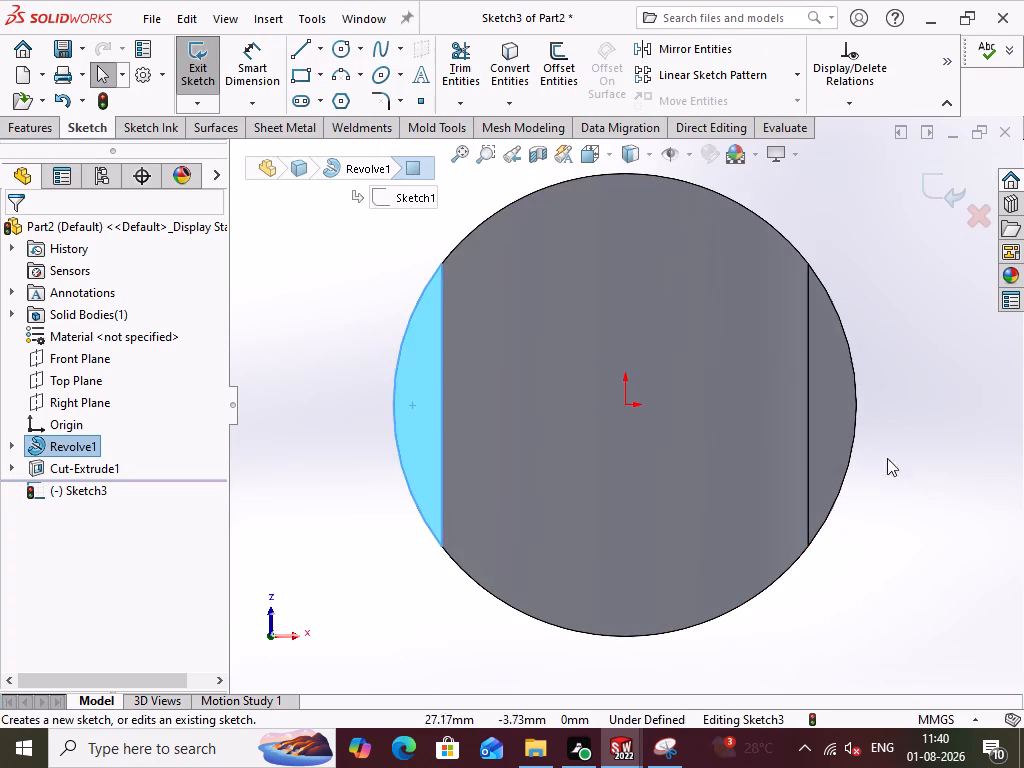
scroll(884, 483, up, 3)
click(801, 532)
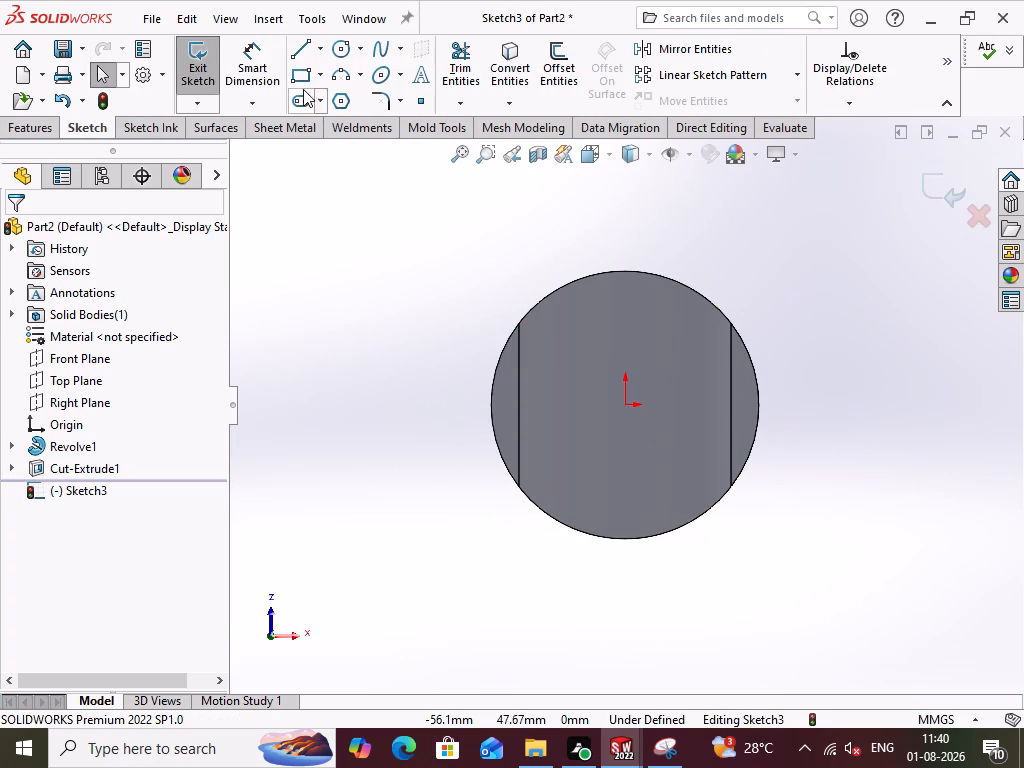
click(345, 49)
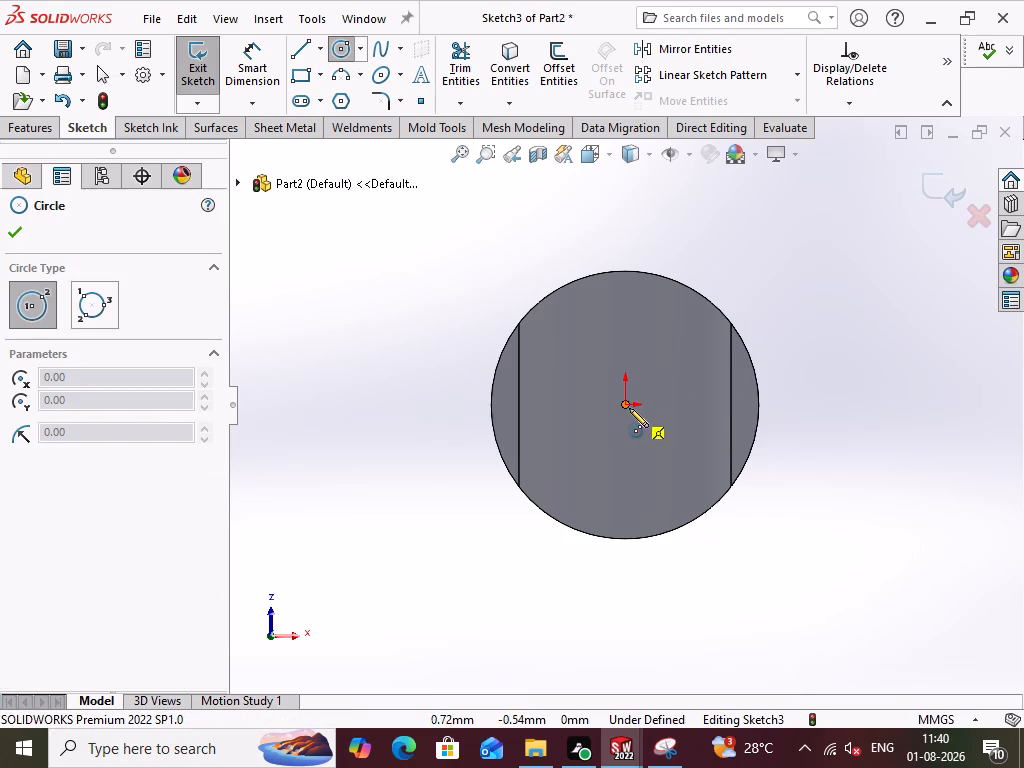
click(629, 408)
click(710, 471)
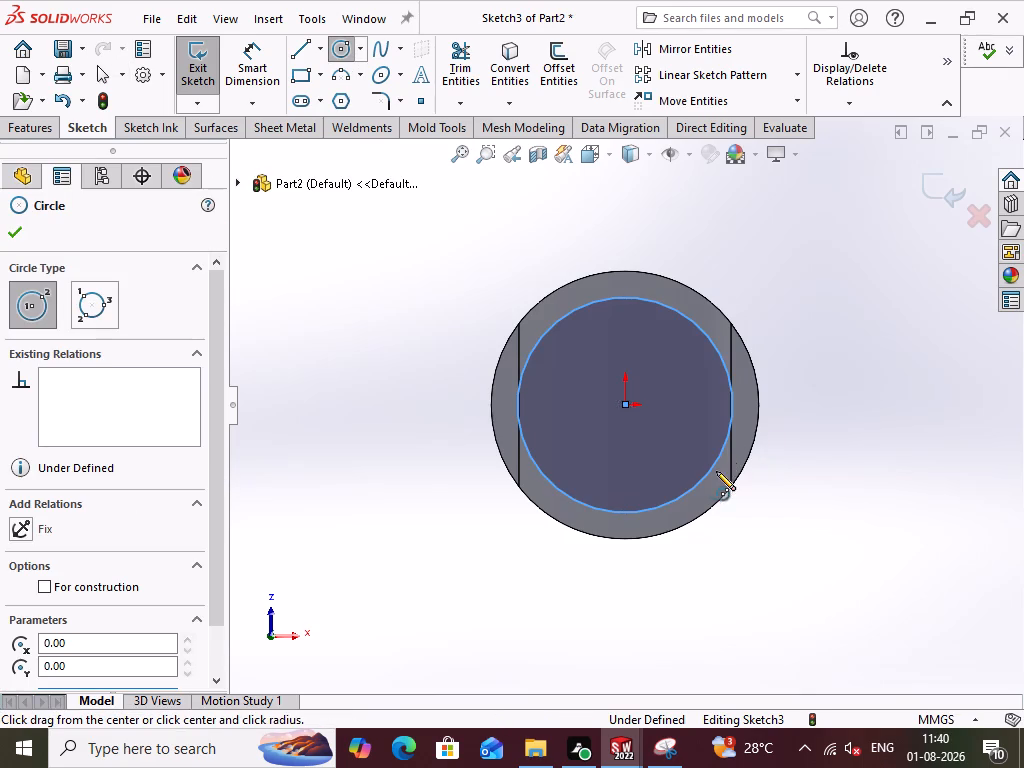
Dimension the circle's diameter and set it to 40 mm.
click(251, 55)
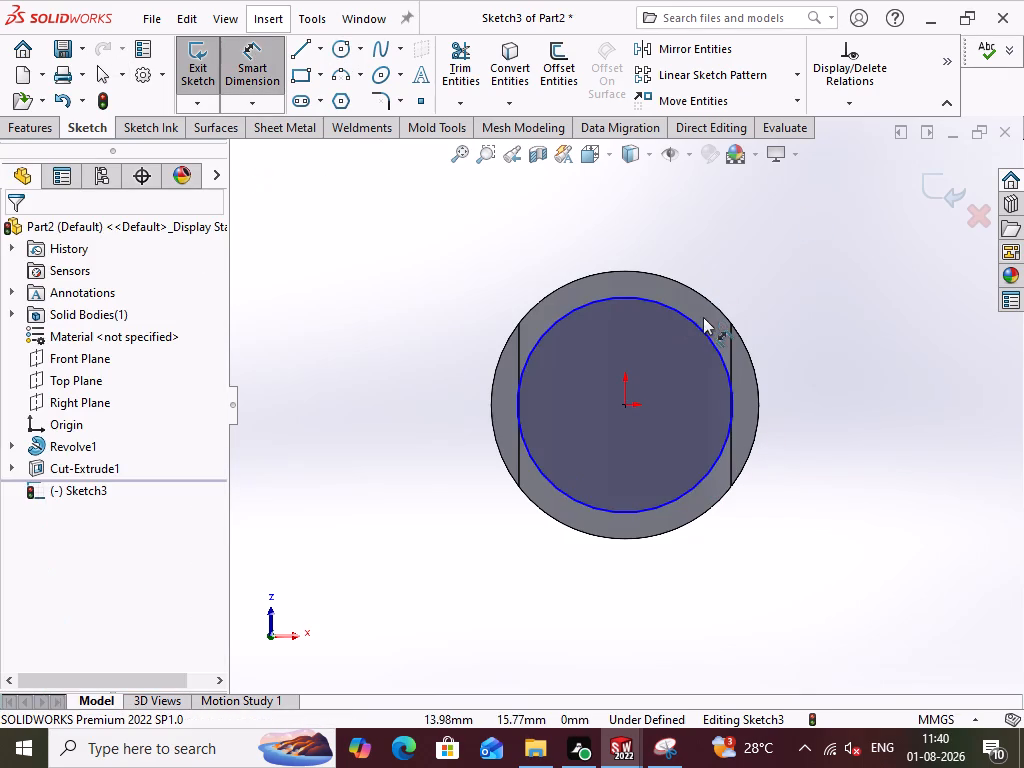
click(693, 320)
click(775, 247)
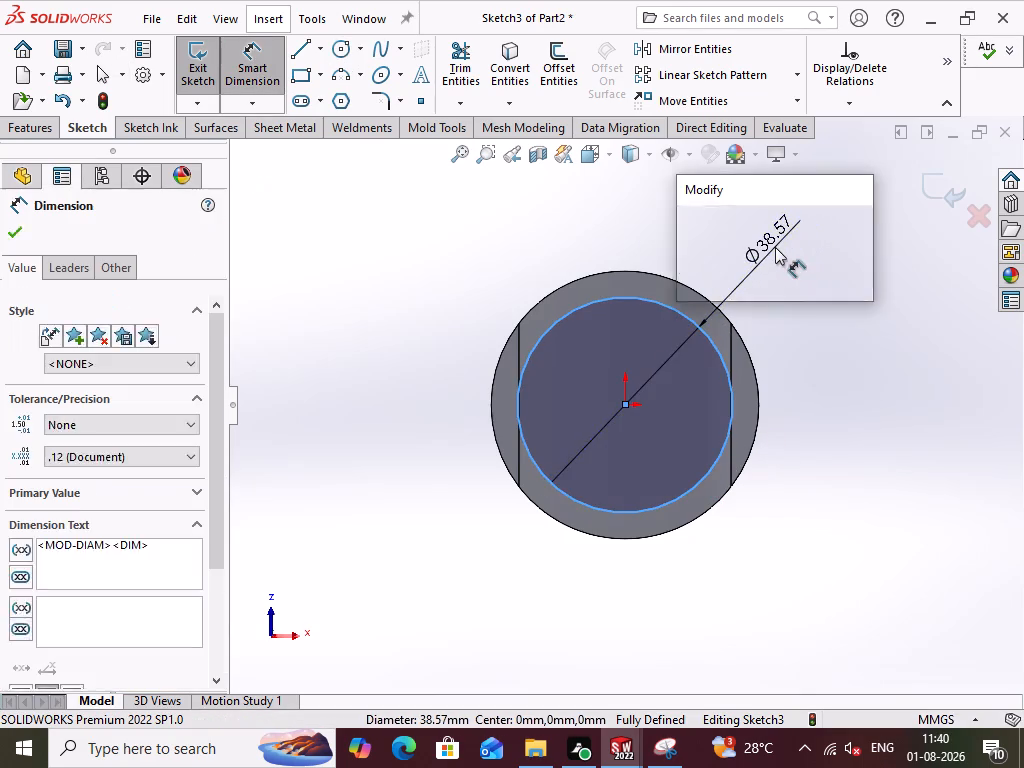
text(40)
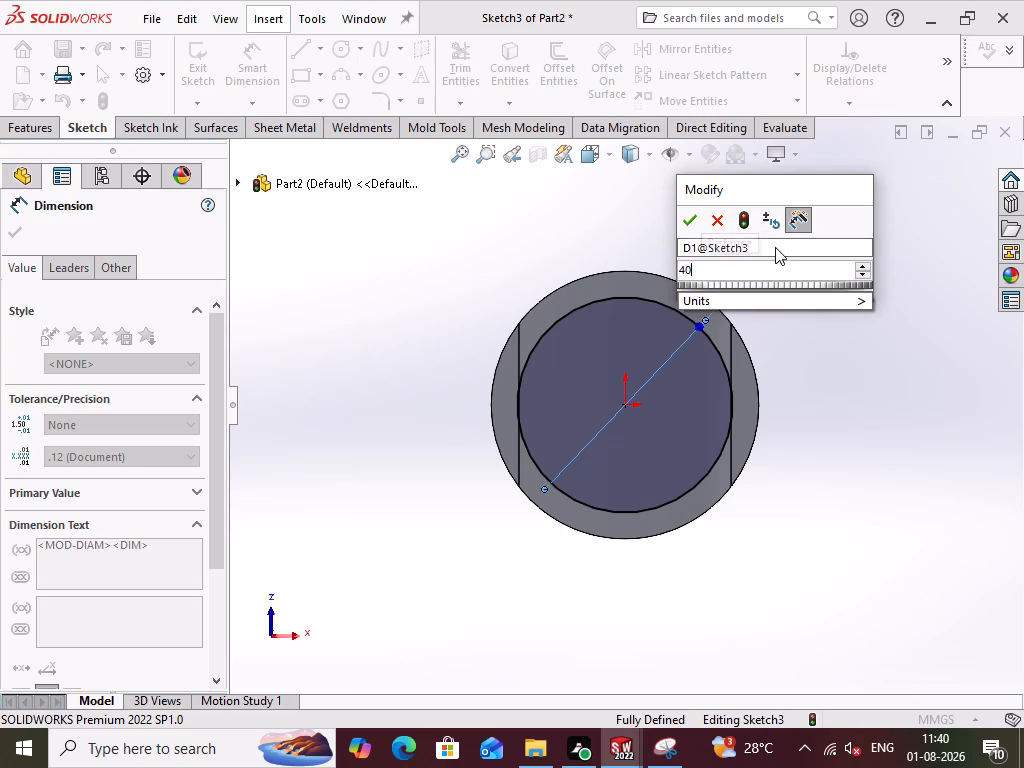
key(Return)
click(827, 357)
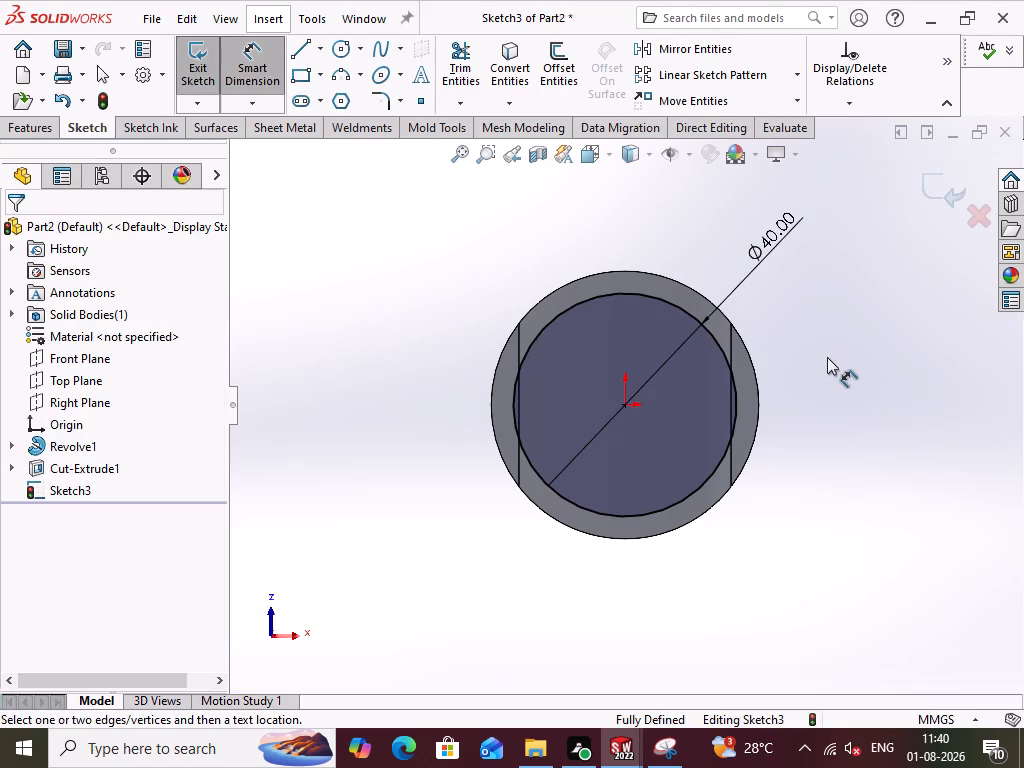
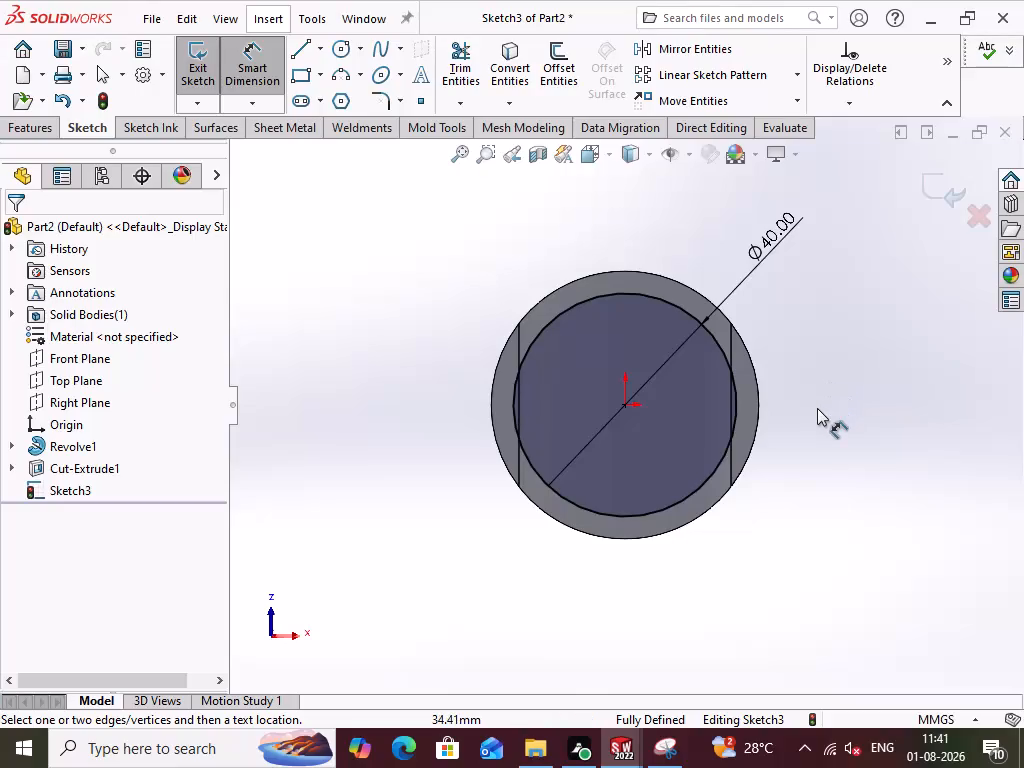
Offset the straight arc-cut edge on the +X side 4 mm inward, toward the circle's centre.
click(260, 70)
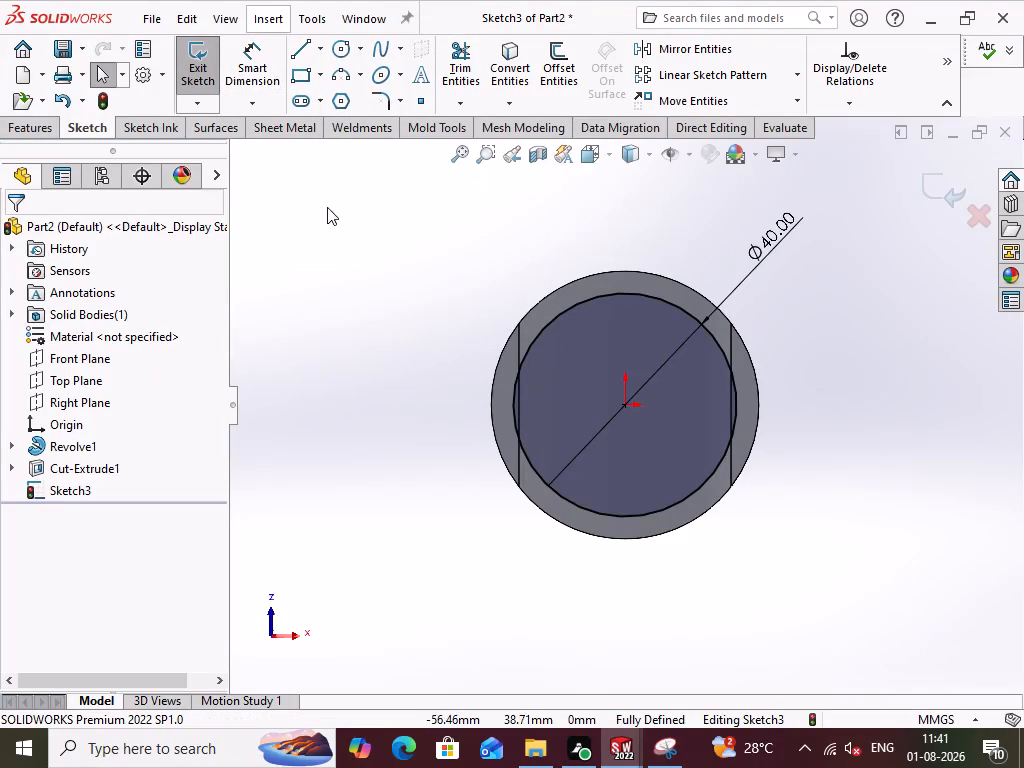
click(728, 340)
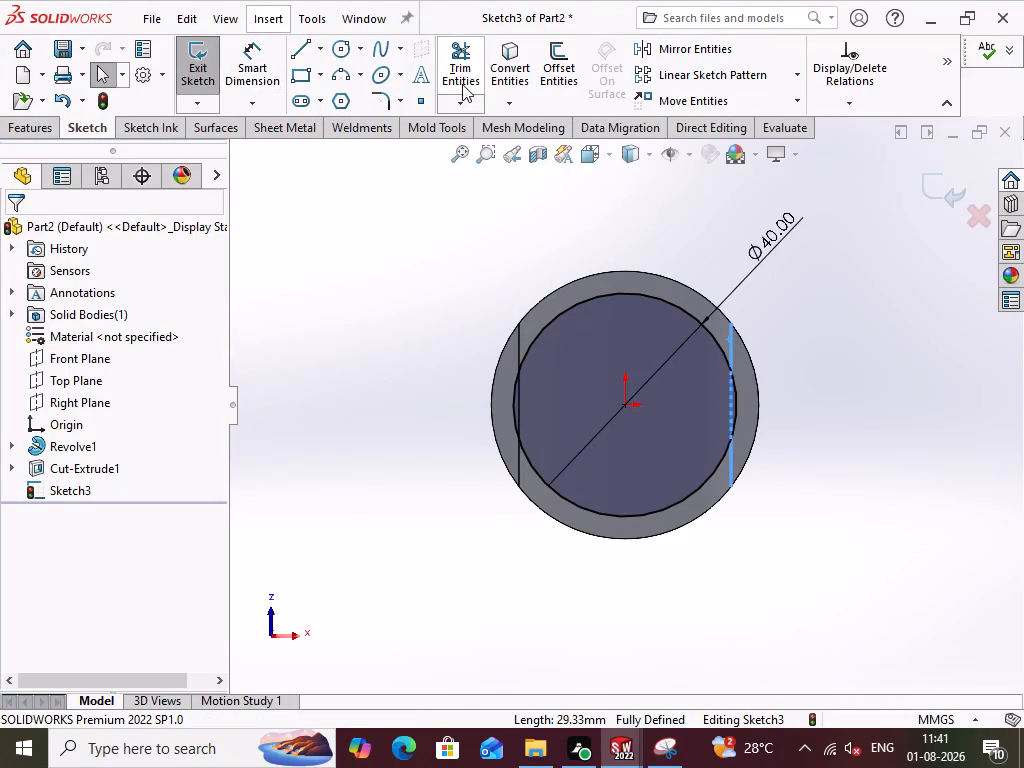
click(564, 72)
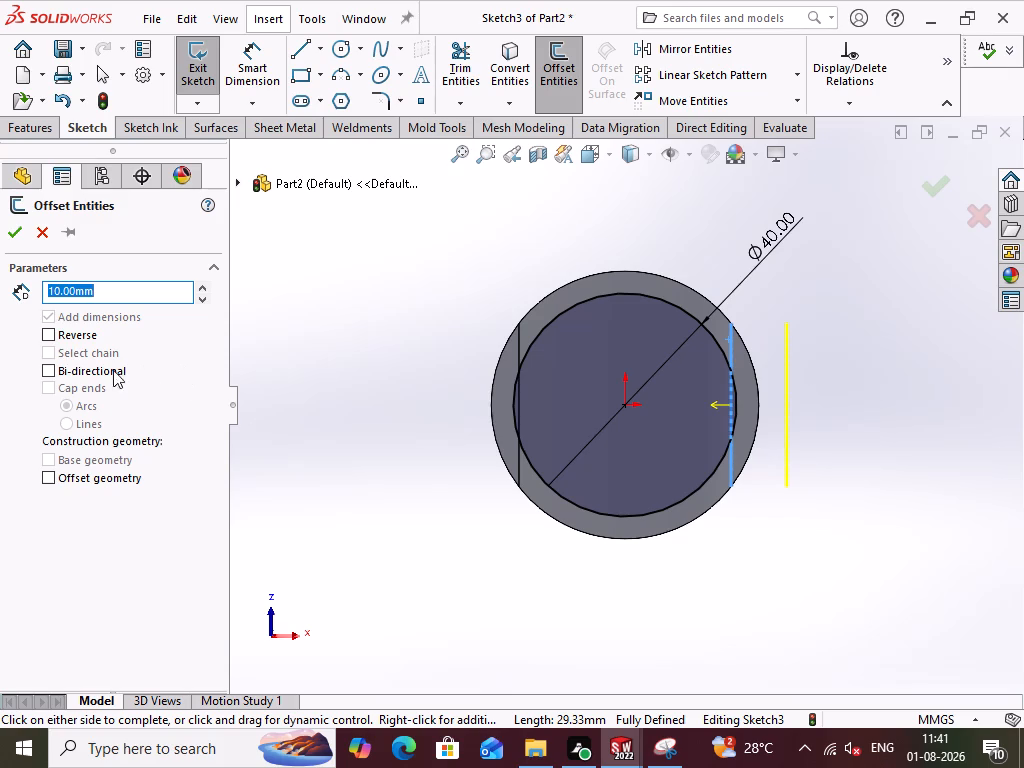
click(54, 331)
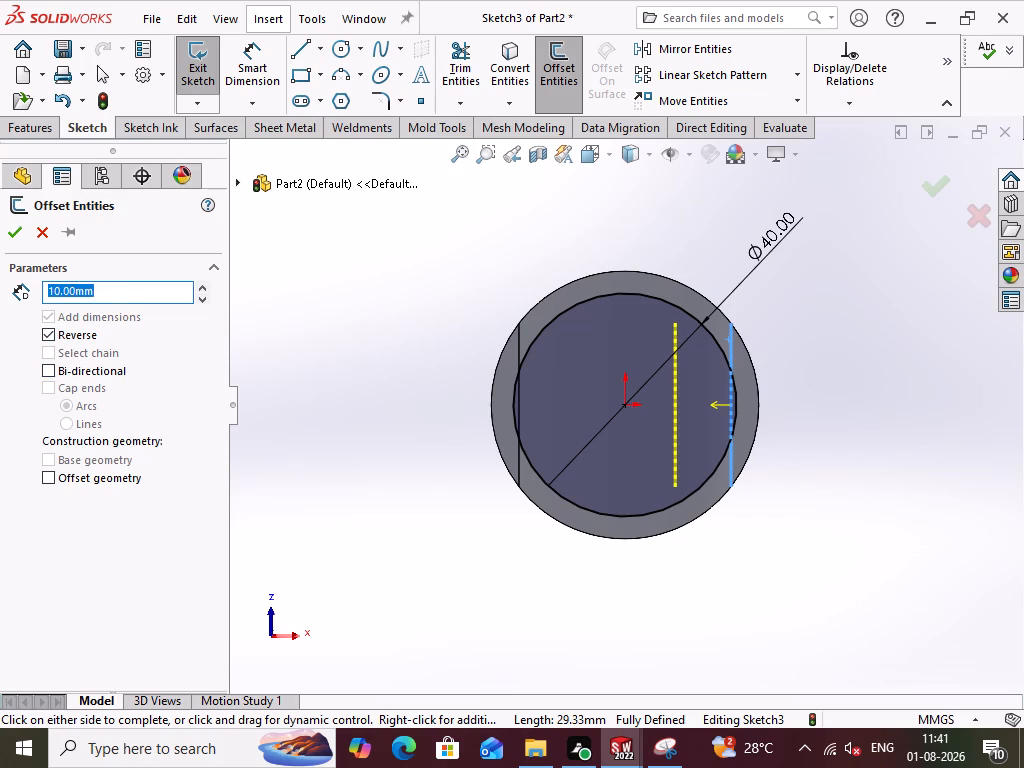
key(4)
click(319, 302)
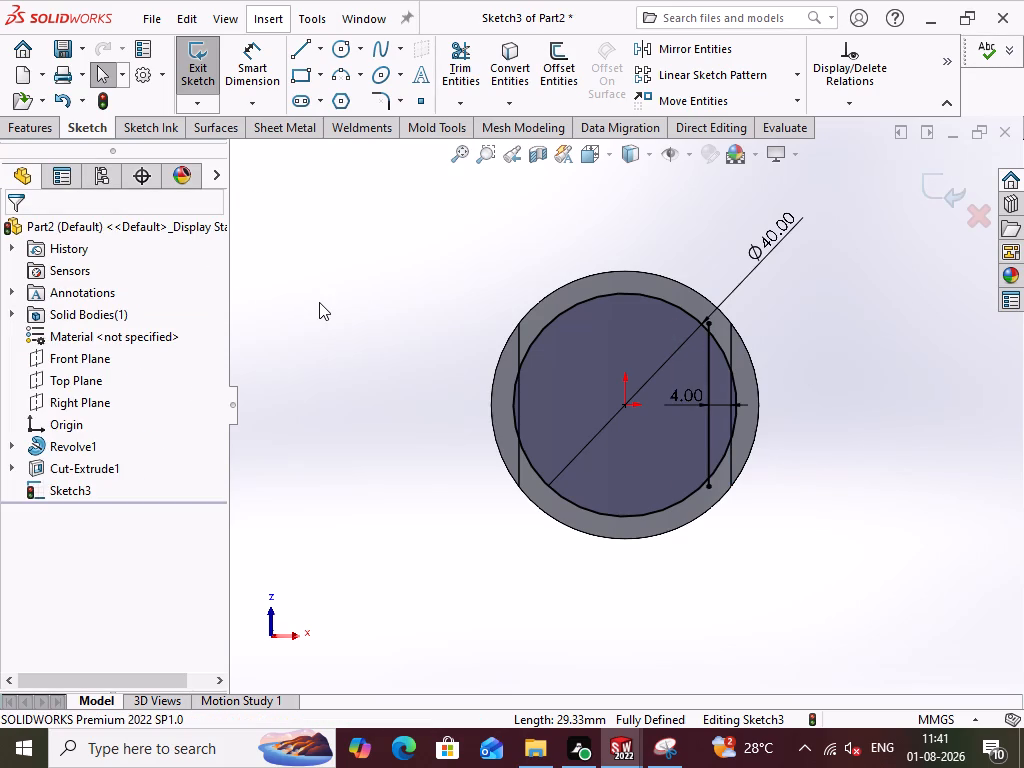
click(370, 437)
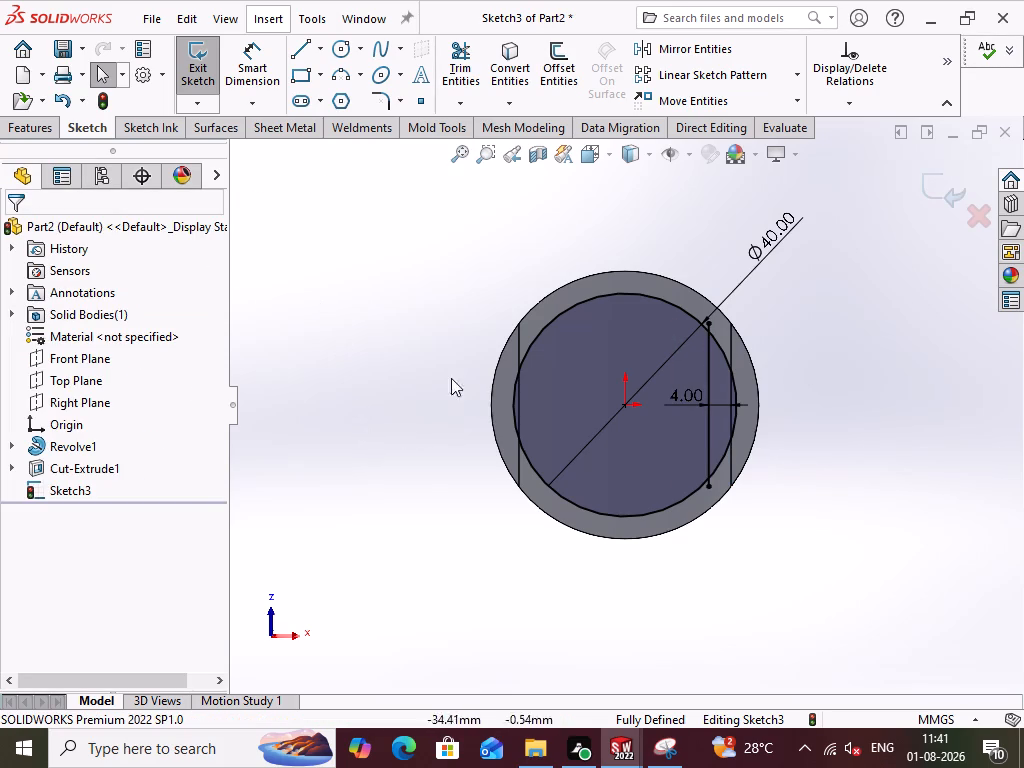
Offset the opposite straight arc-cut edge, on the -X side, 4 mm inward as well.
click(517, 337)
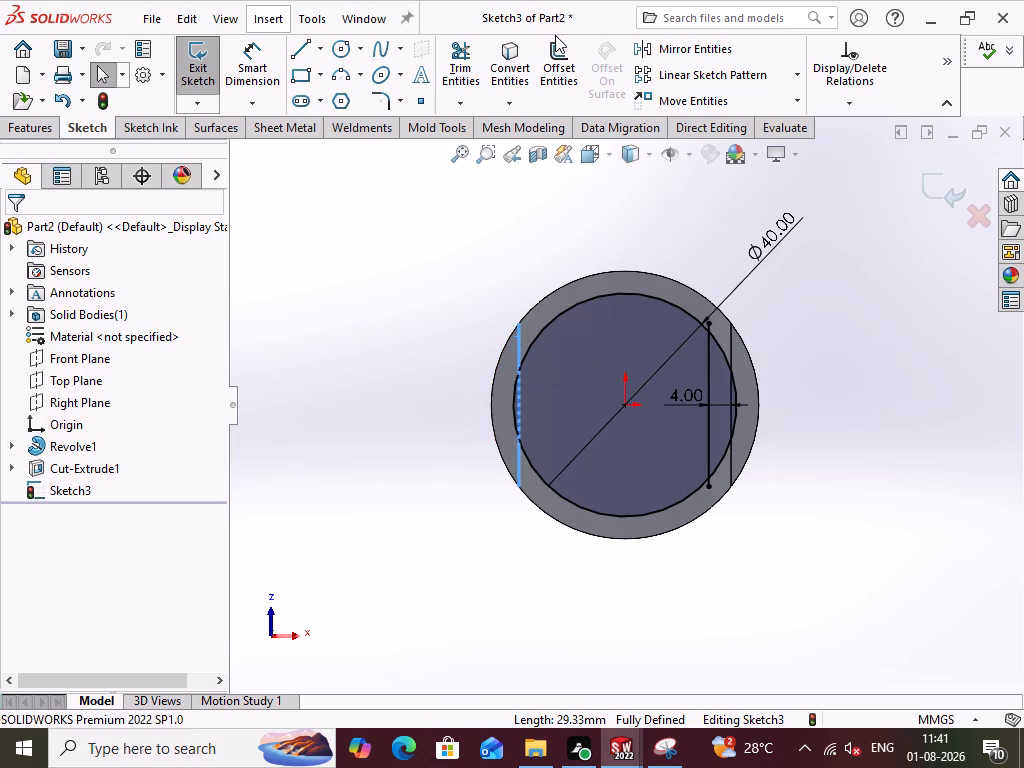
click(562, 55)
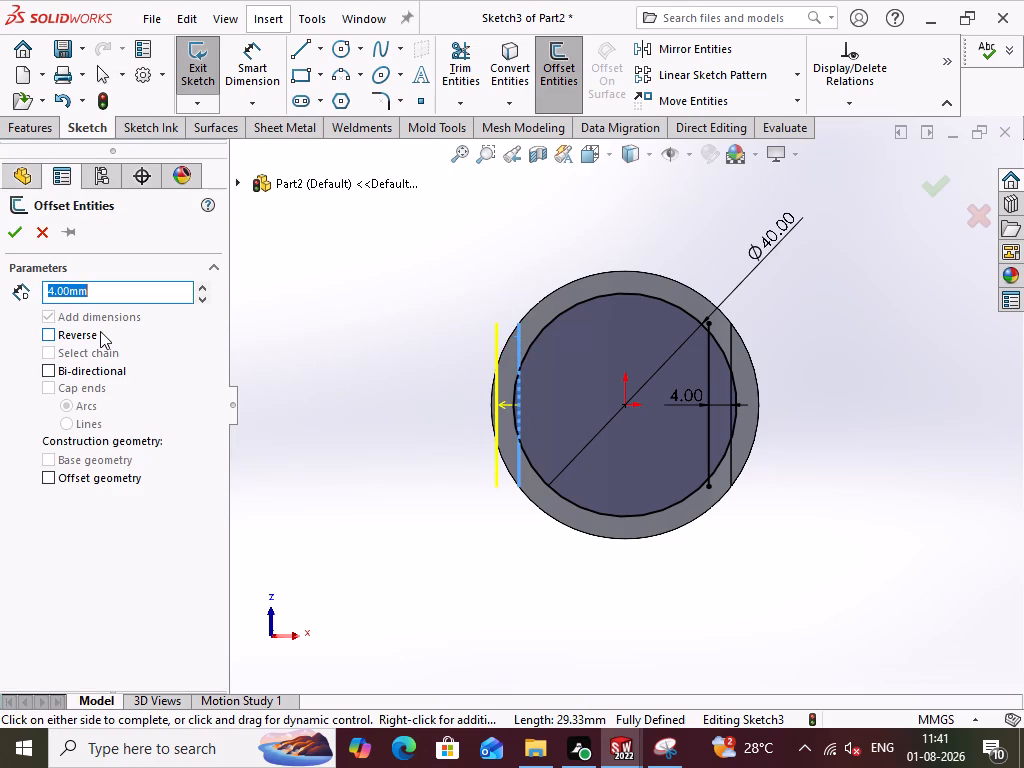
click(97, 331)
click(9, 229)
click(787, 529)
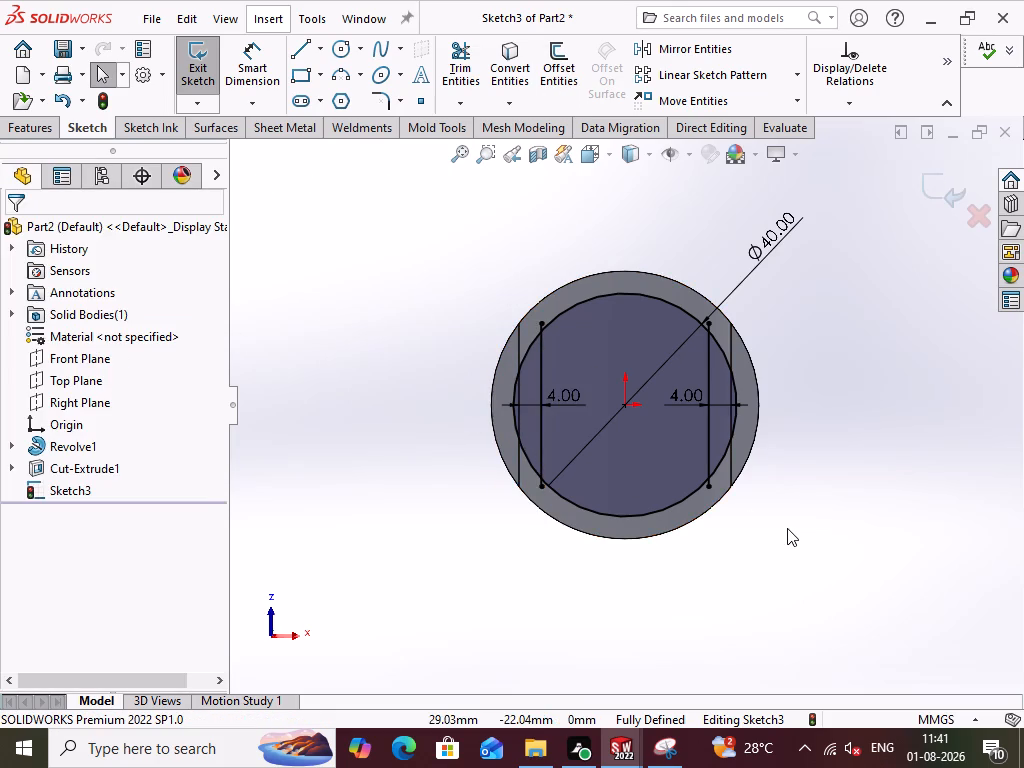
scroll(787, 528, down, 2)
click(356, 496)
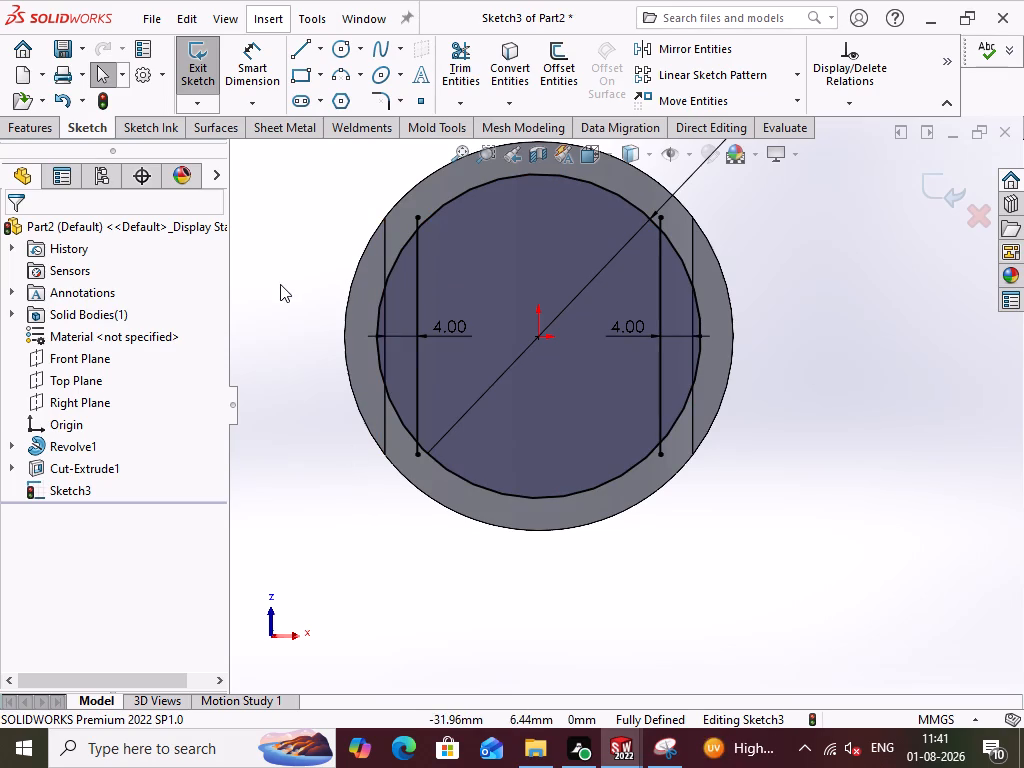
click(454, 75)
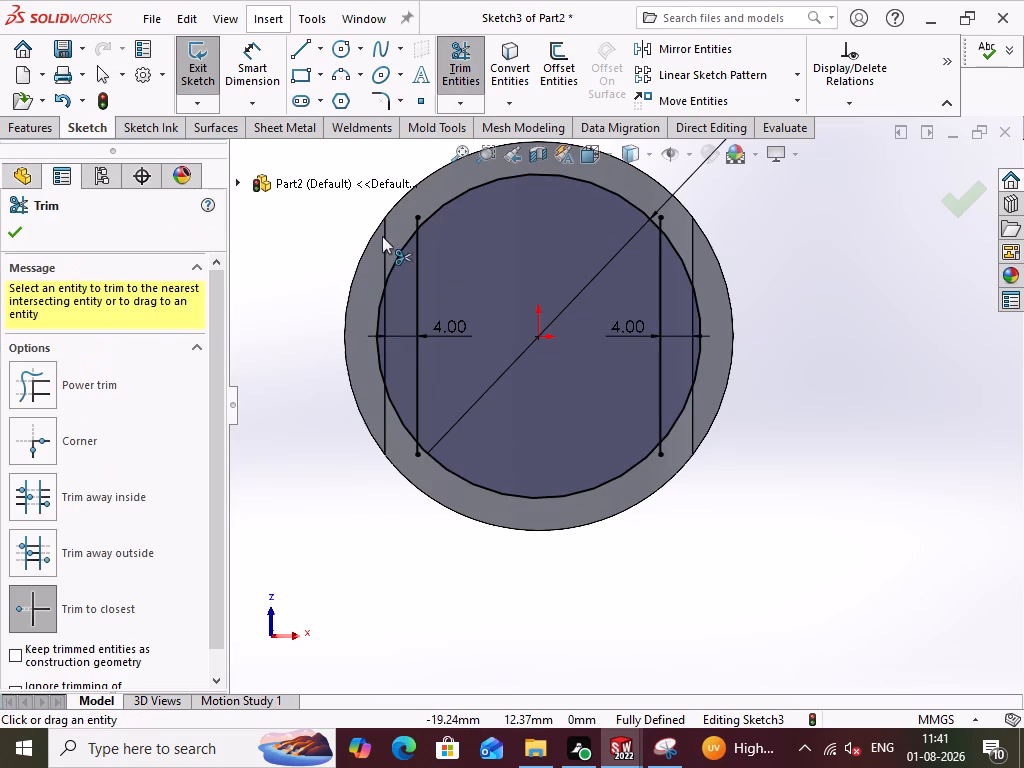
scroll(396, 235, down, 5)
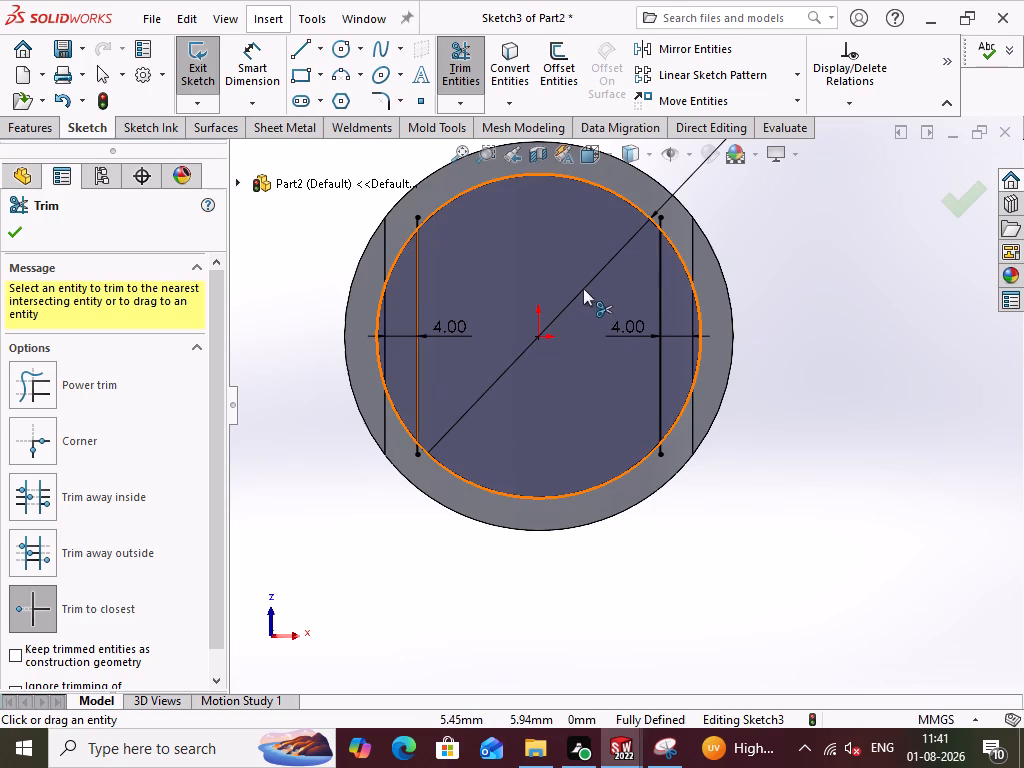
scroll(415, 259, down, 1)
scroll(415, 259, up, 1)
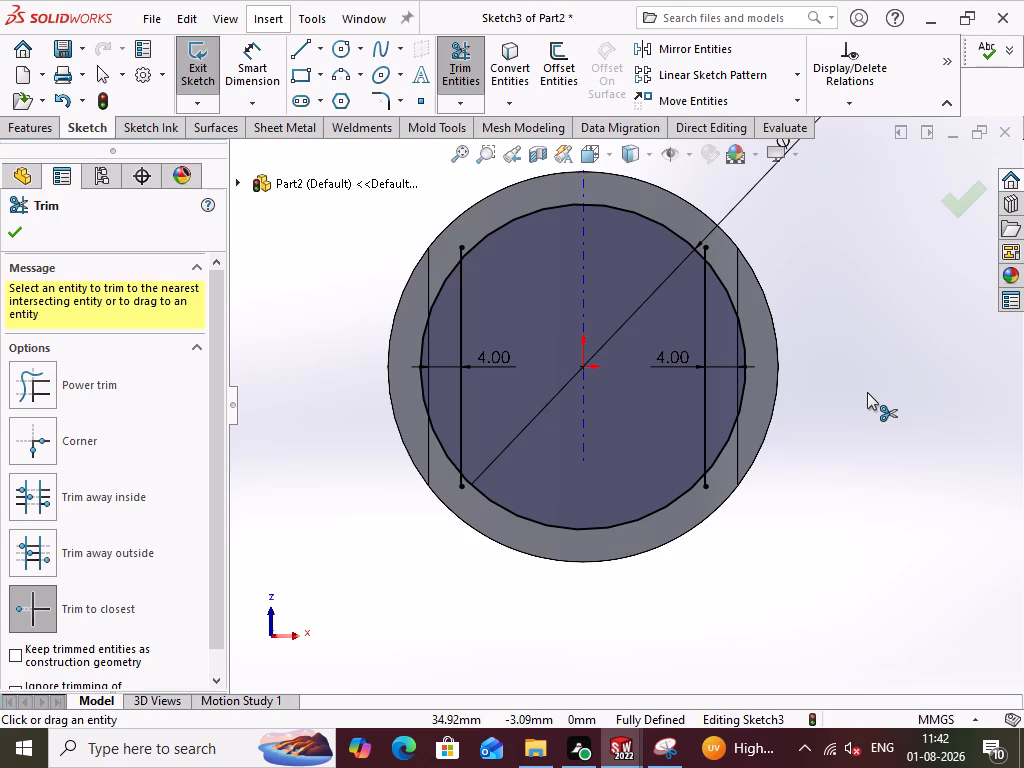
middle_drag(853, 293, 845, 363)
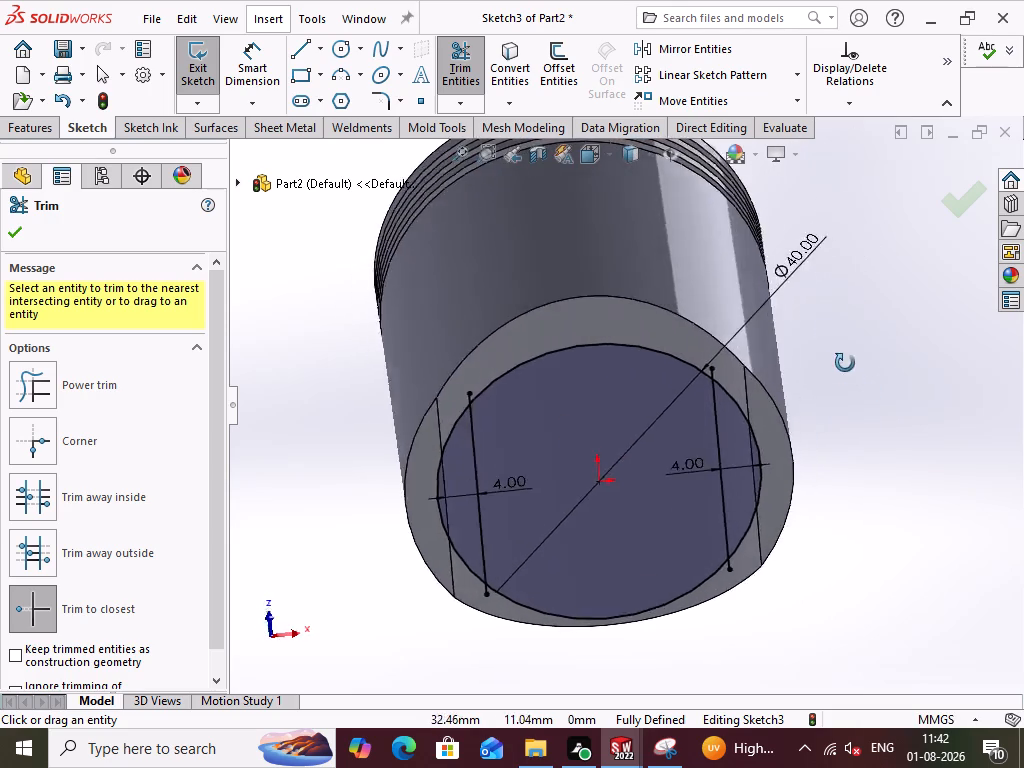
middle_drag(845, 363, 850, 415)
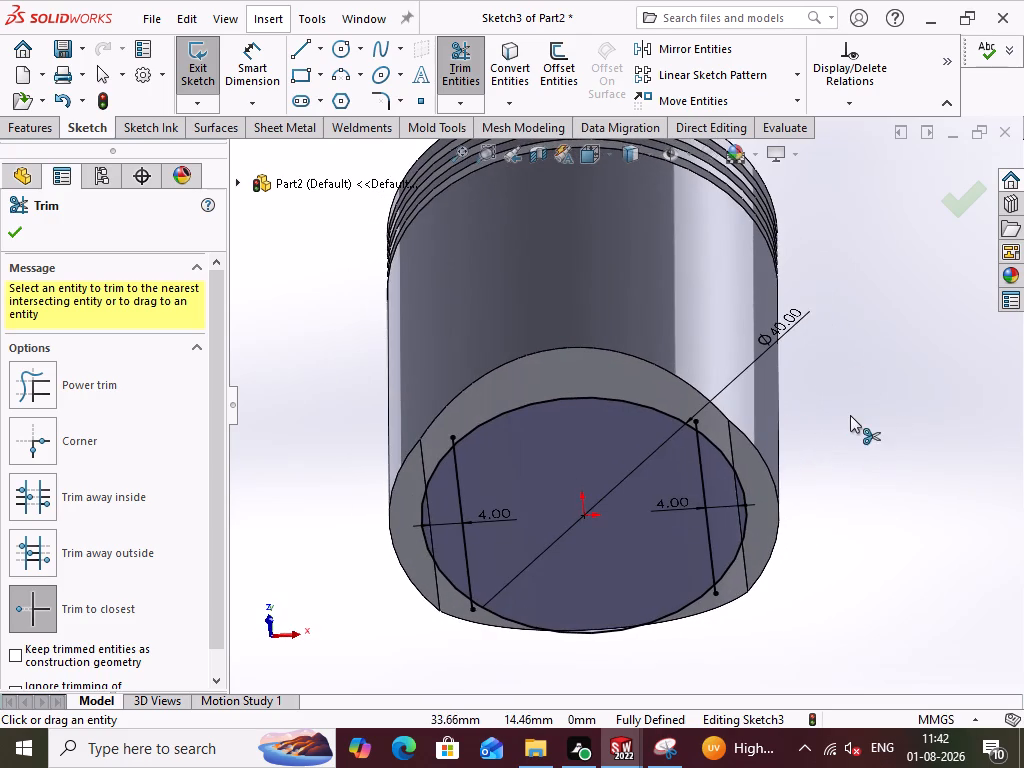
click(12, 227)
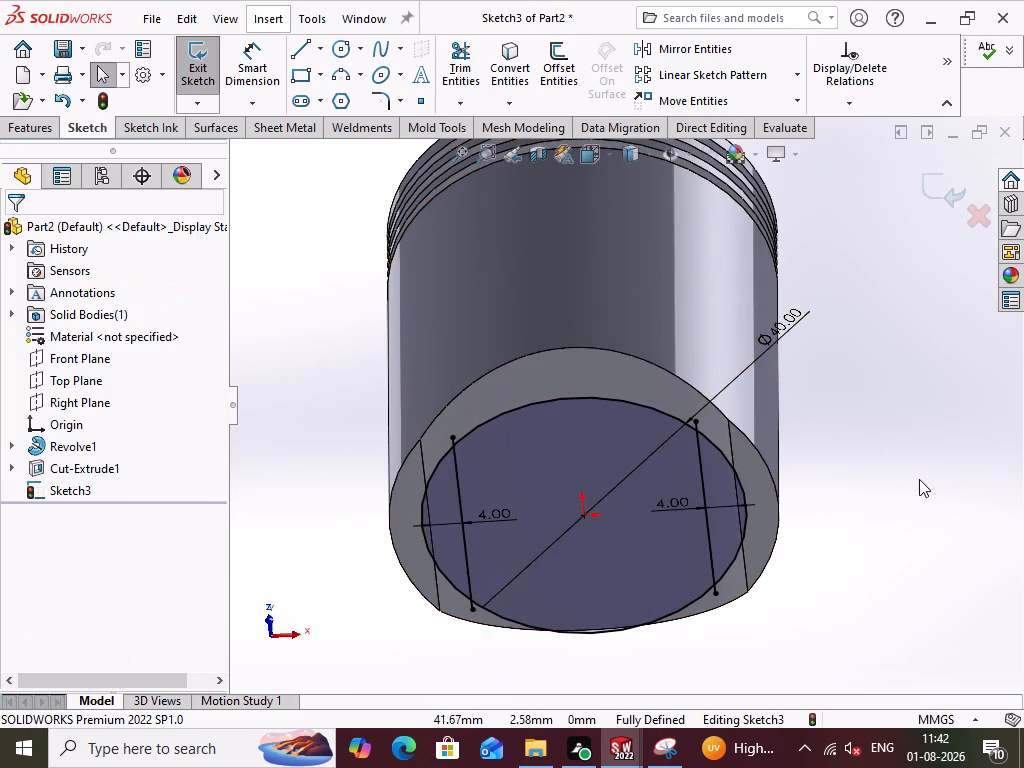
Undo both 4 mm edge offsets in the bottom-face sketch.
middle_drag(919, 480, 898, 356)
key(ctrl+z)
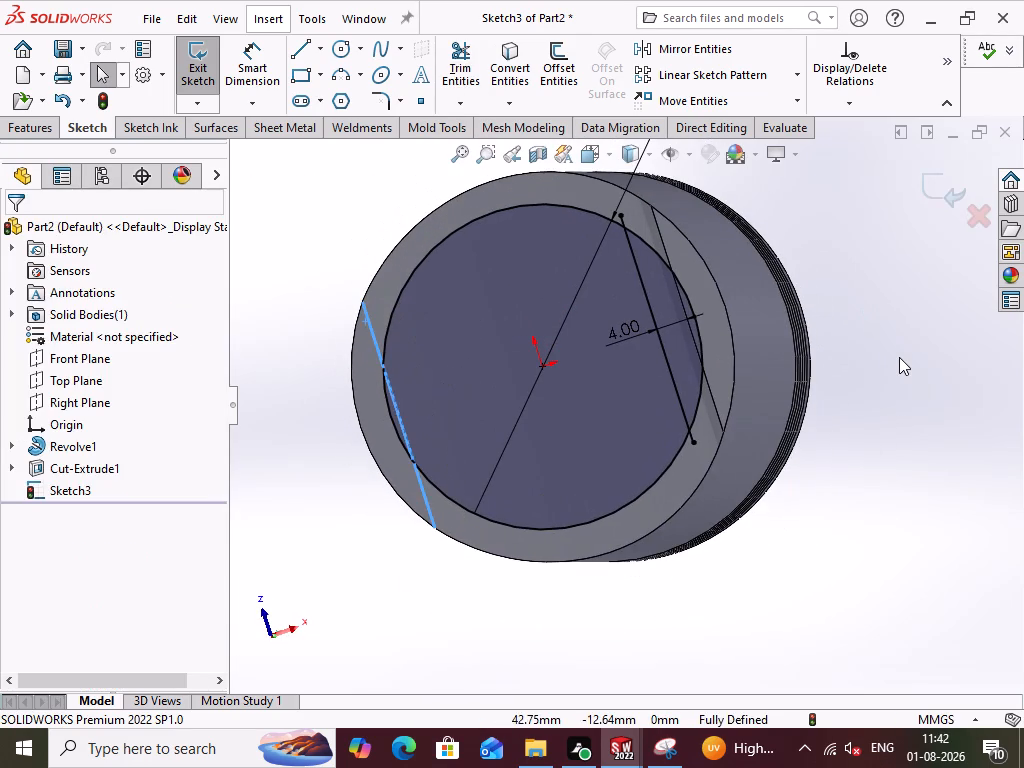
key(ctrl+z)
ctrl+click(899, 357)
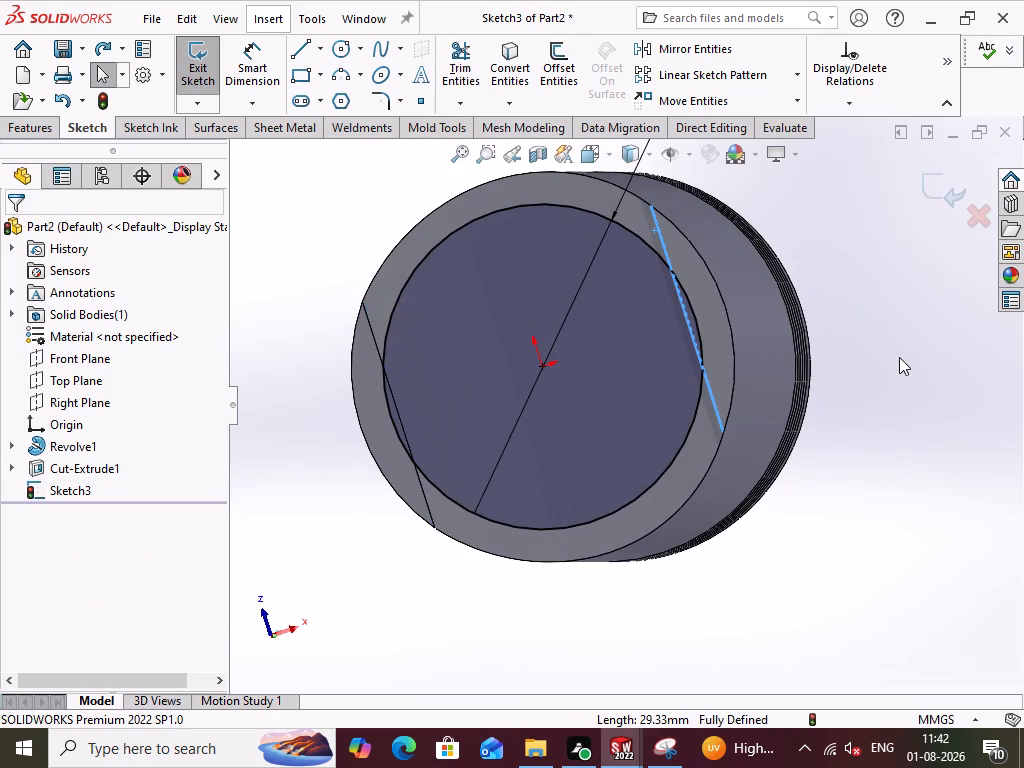
Undo the 40 mm diameter change on the bottom circle.
key(ctrl+z)
click(884, 360)
Examine the piston's skirt, arc relief and circle sketch from the side and underside, finishing in the Bottom view.
middle_drag(814, 310, 817, 371)
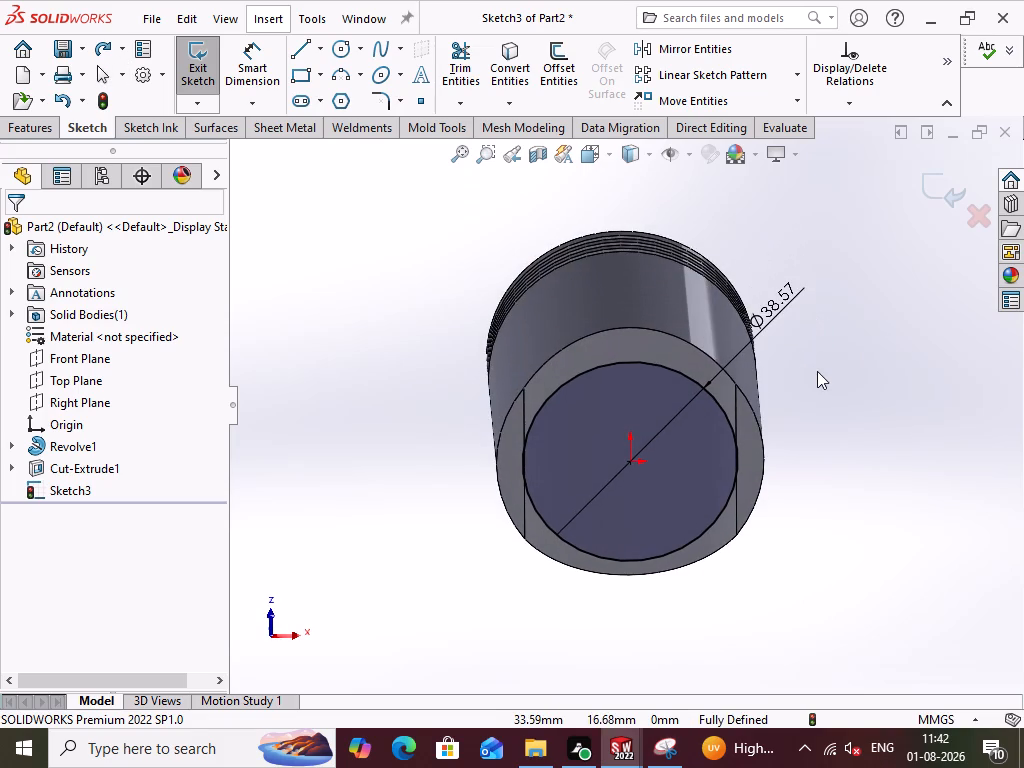
middle_drag(804, 393, 817, 596)
scroll(804, 466, down, 1)
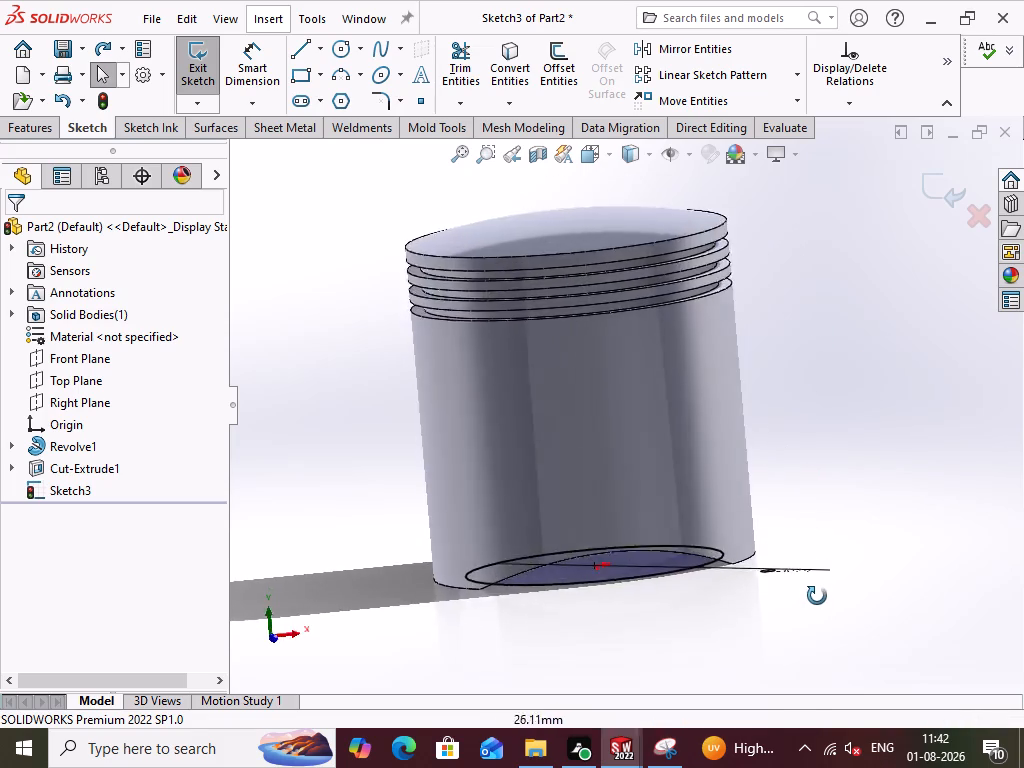
middle_drag(817, 596, 796, 574)
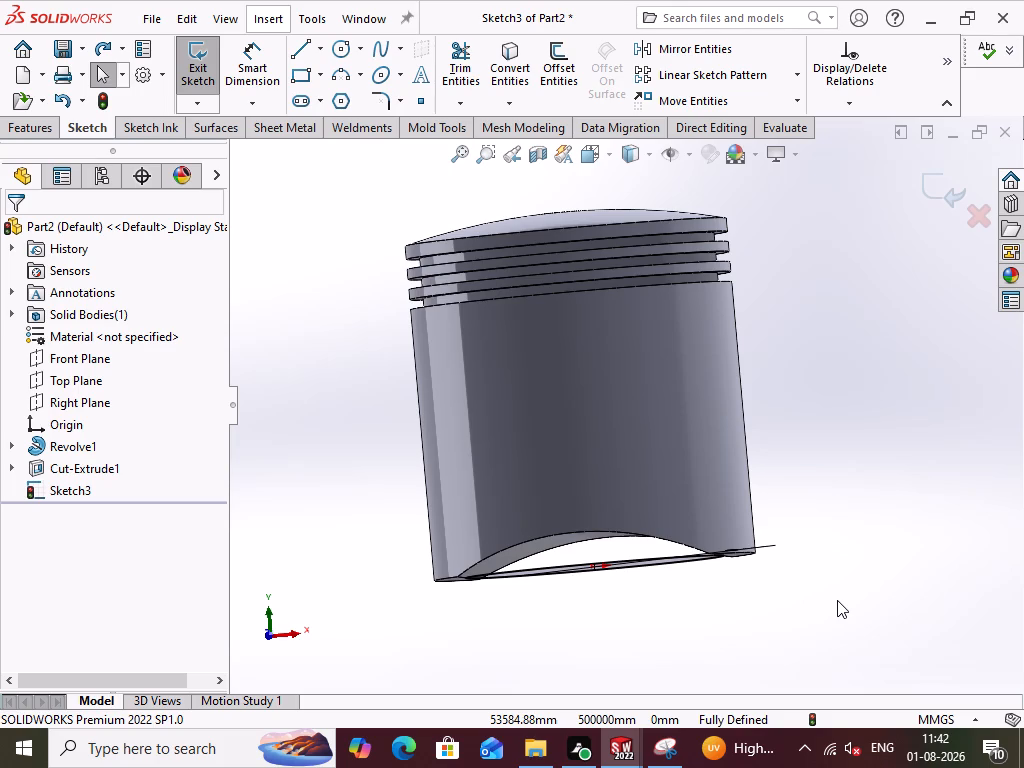
middle_drag(789, 610, 725, 272)
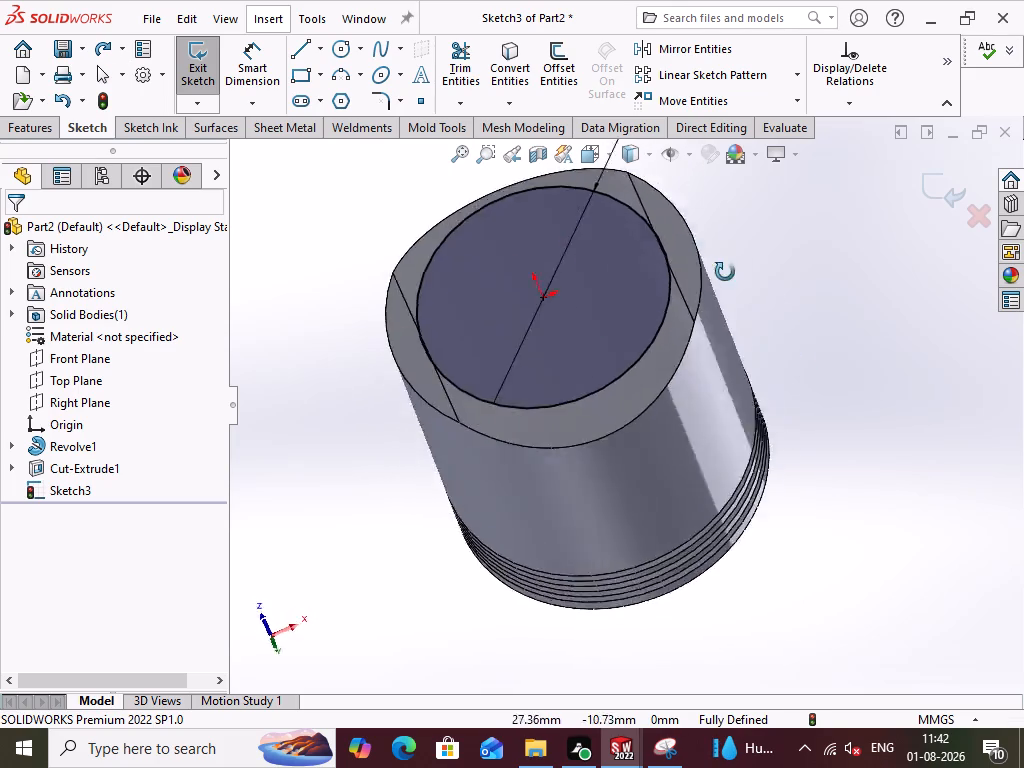
middle_drag(725, 272, 754, 391)
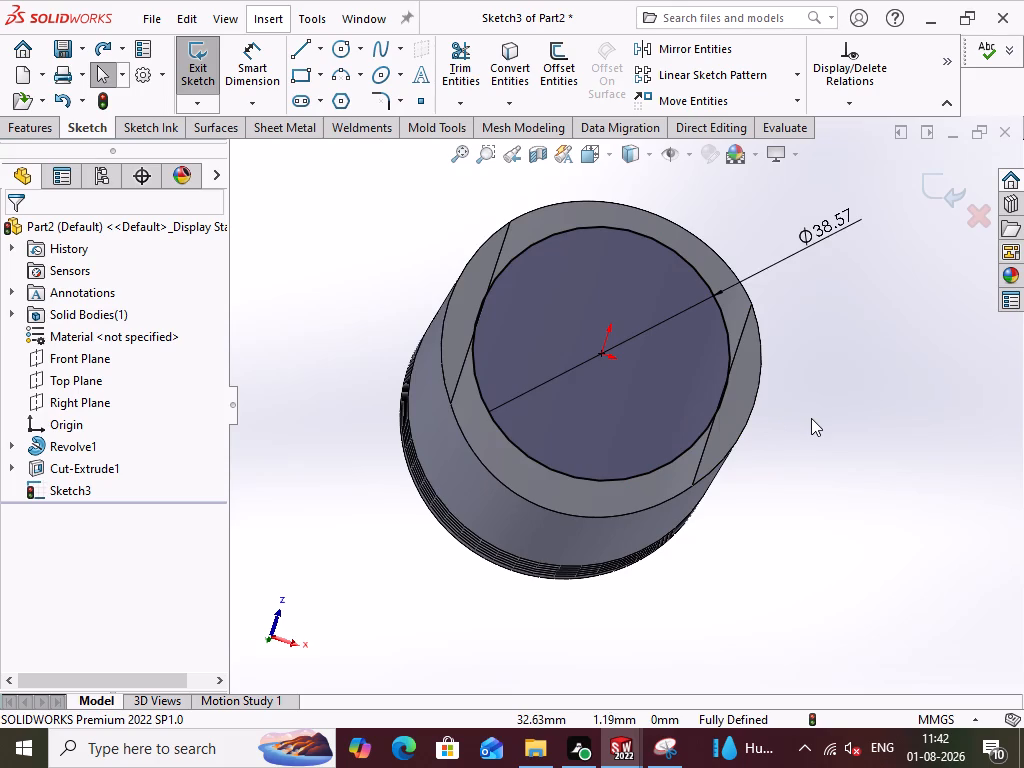
key(ctrl+5)
key(ctrl+6)
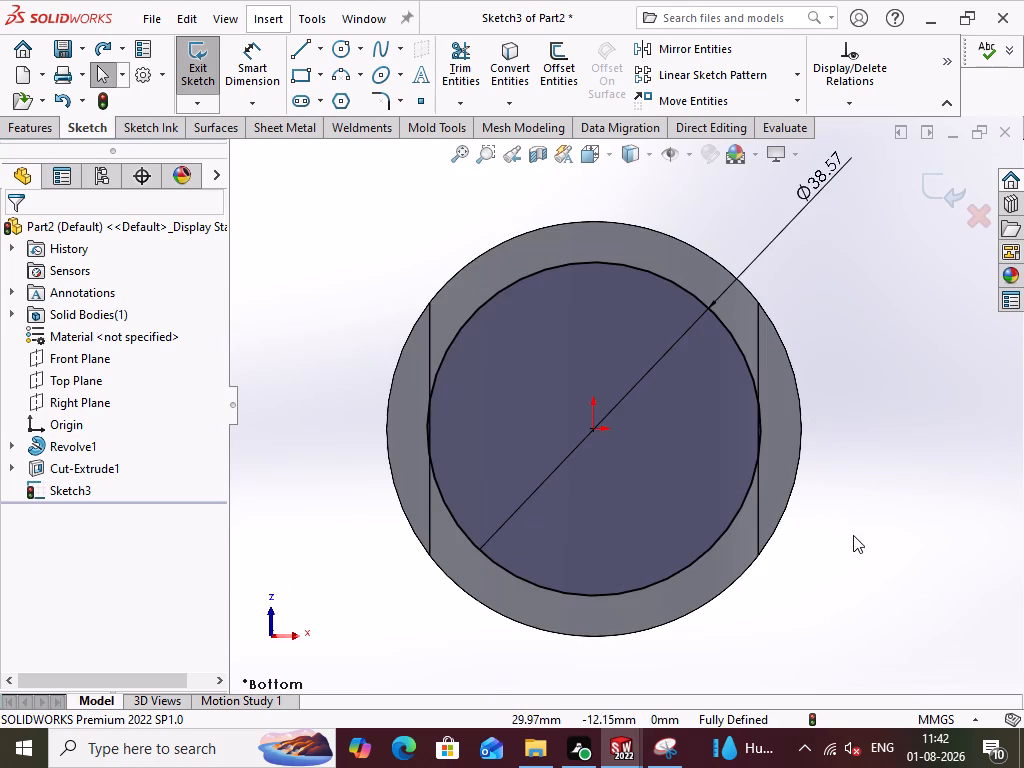
scroll(858, 515, up, 3)
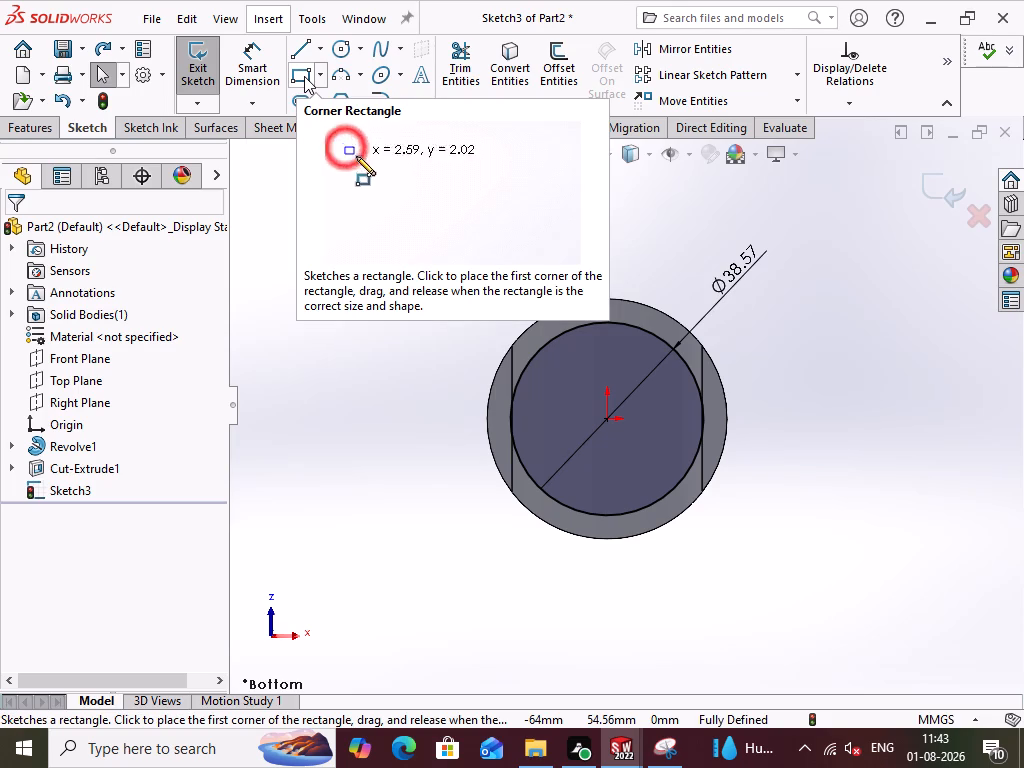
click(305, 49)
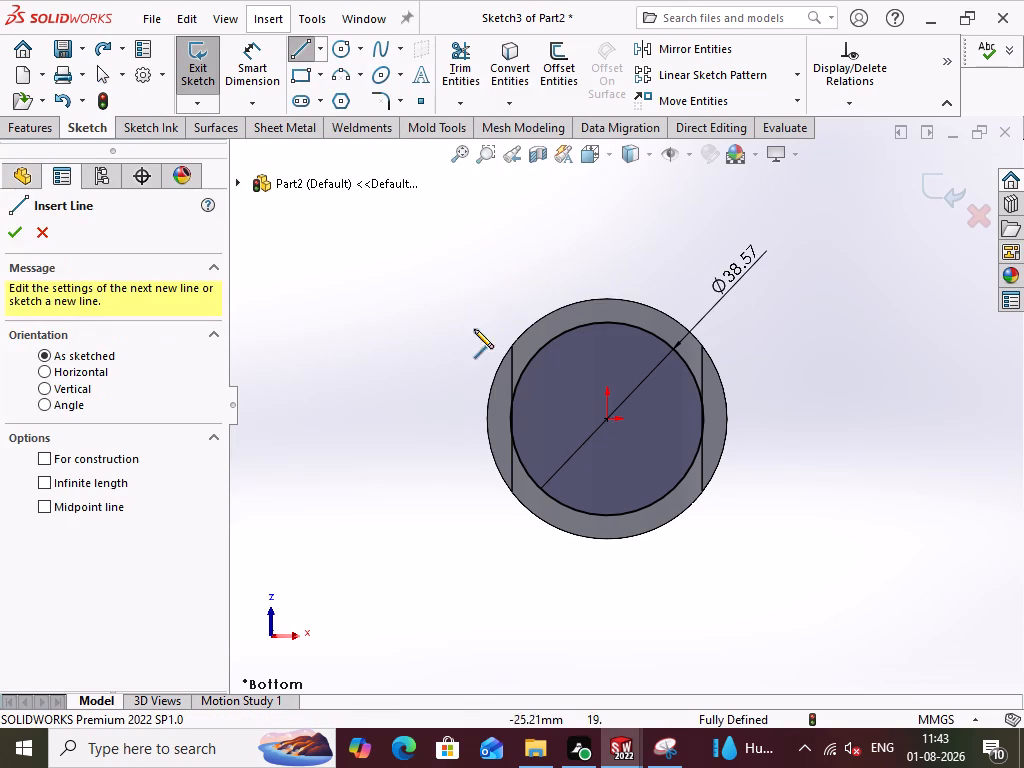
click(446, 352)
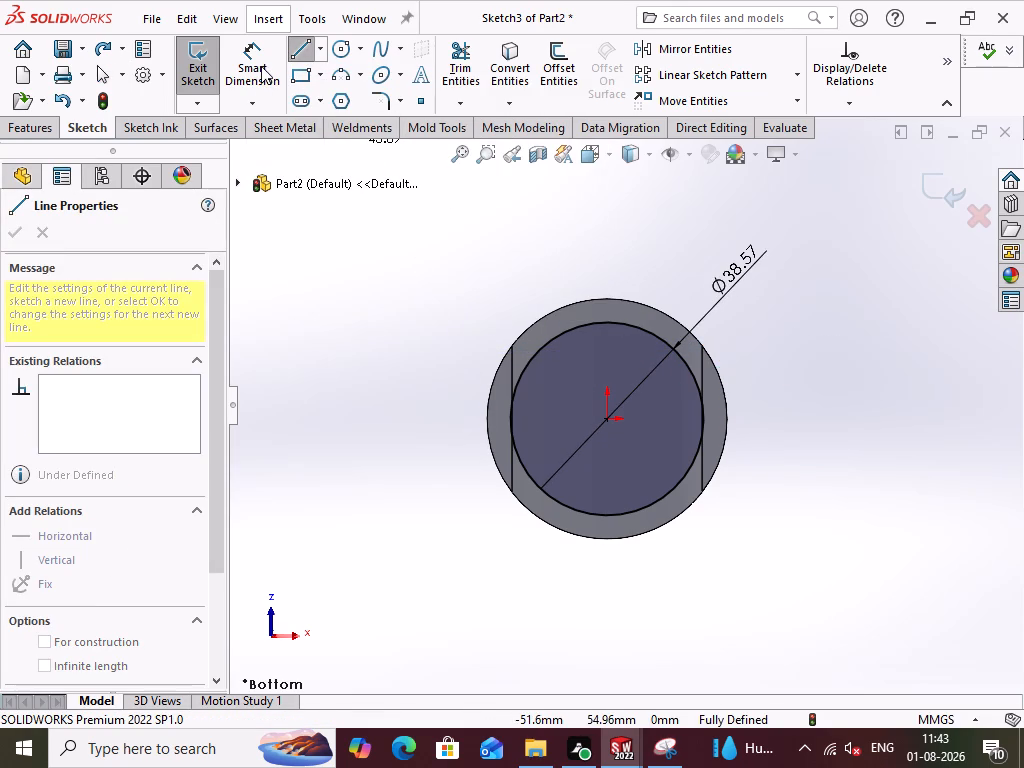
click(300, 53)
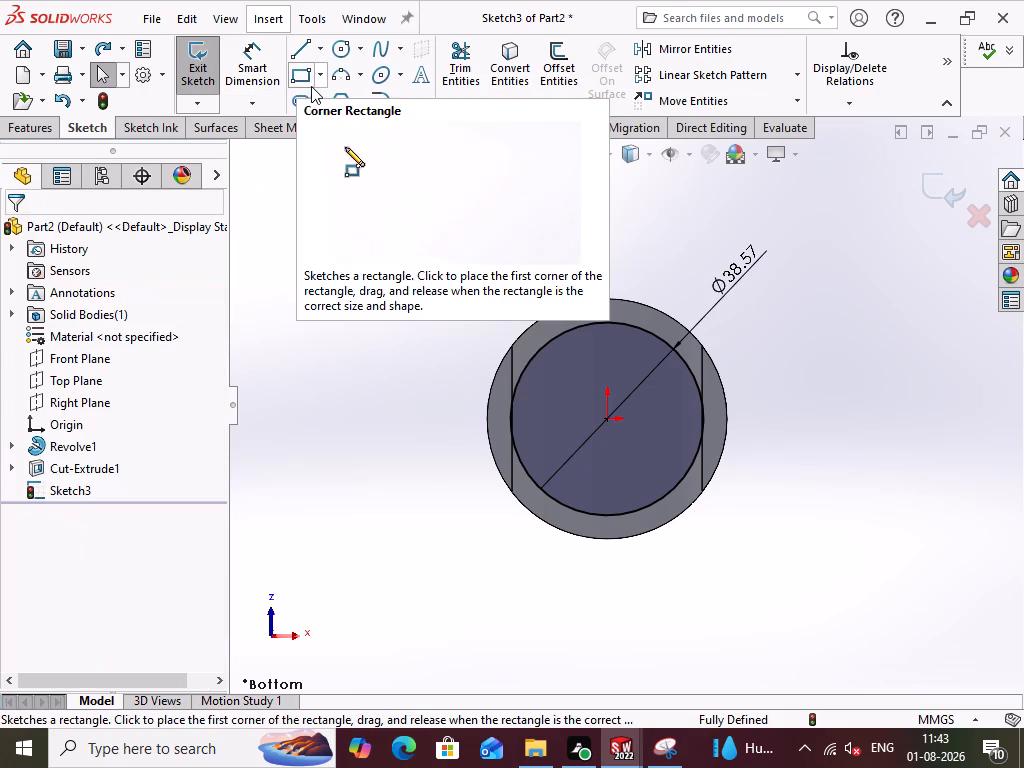
Draw a corner rectangle about 51 by 33 mm across the circle, extending past both straight arc-cut edges.
click(301, 73)
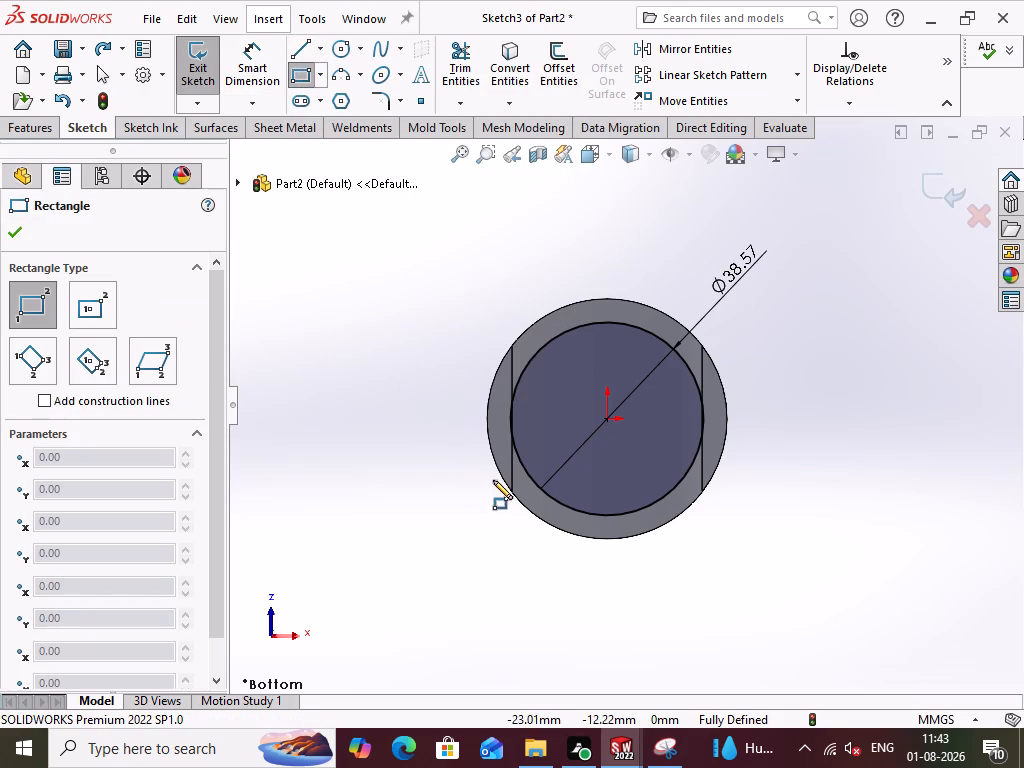
click(490, 496)
click(743, 333)
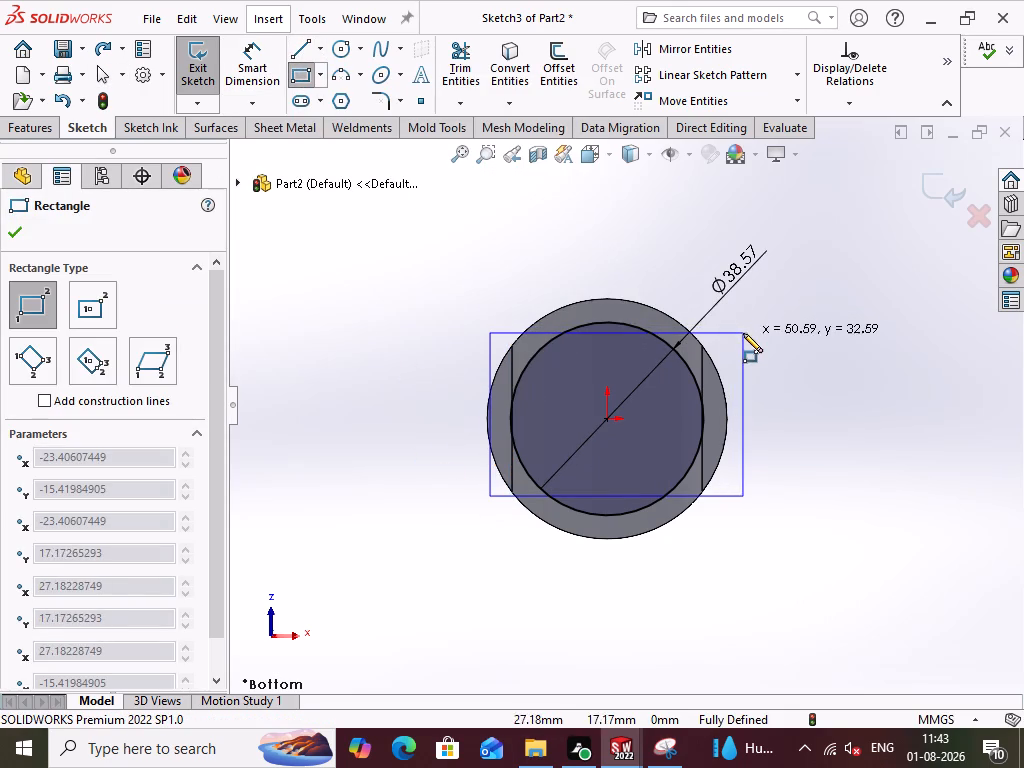
click(294, 66)
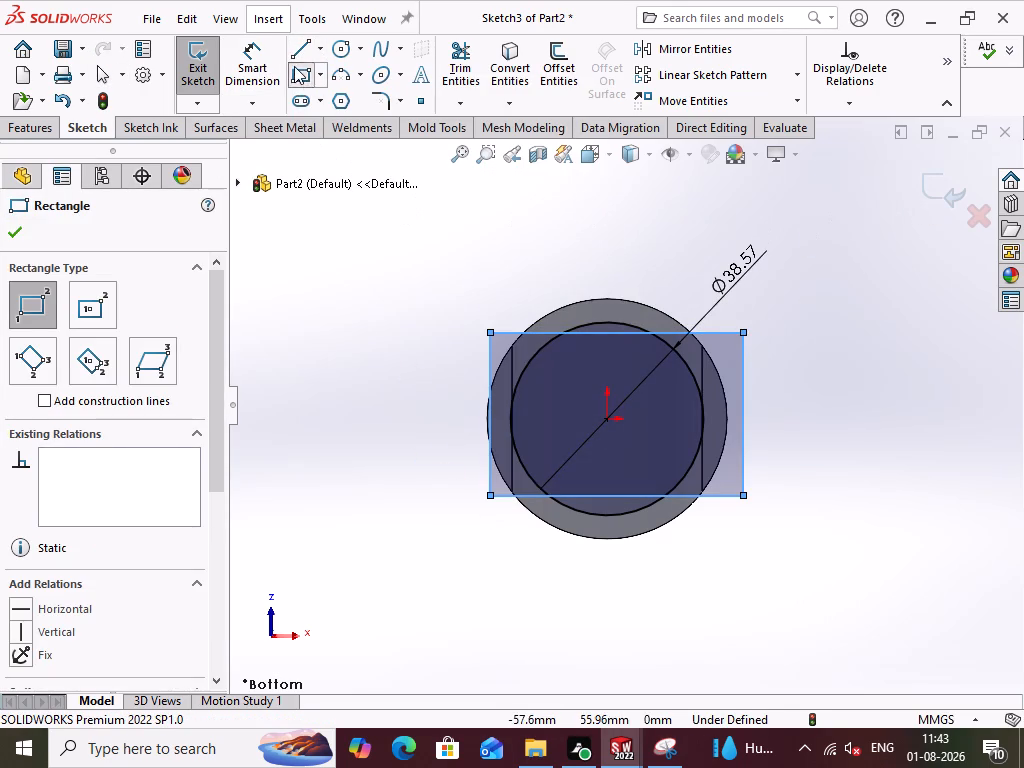
click(933, 322)
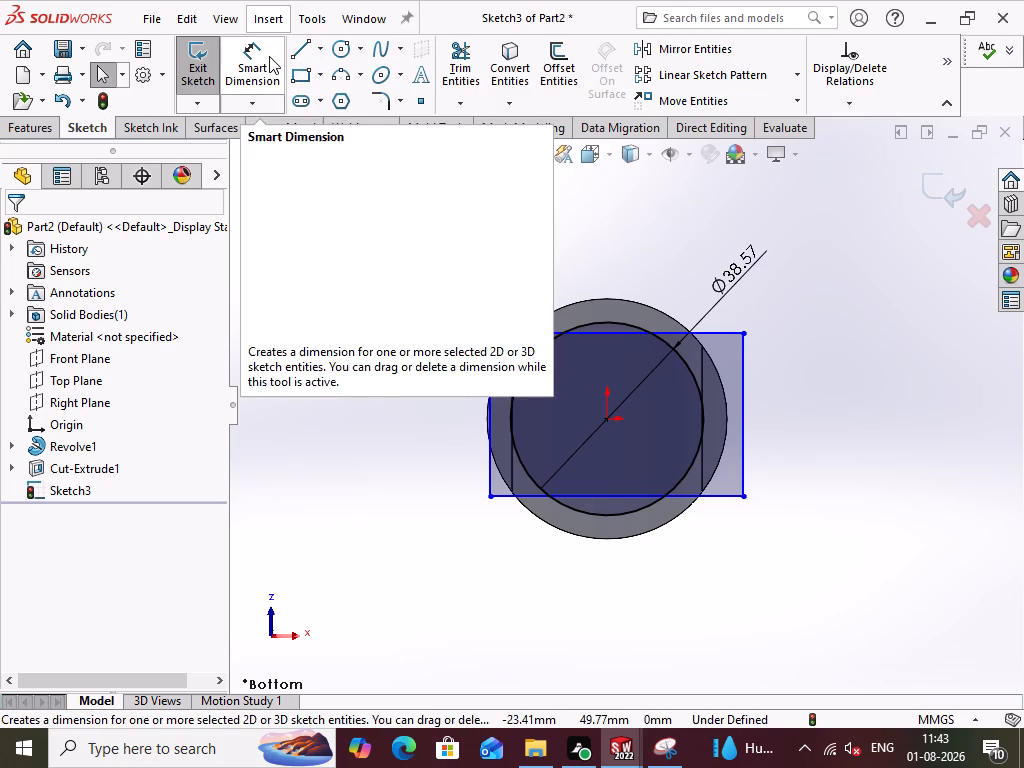
Dimension the rectangle's vertical side and set it to 28 mm.
click(268, 56)
click(746, 393)
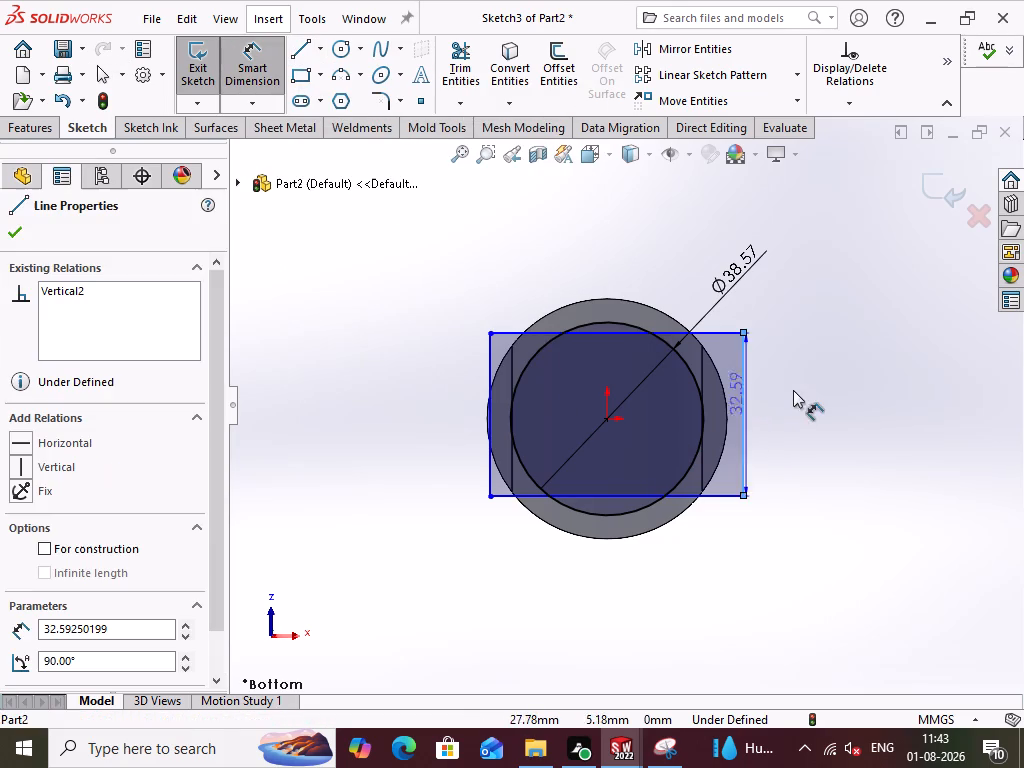
click(809, 413)
key(2)
key(8)
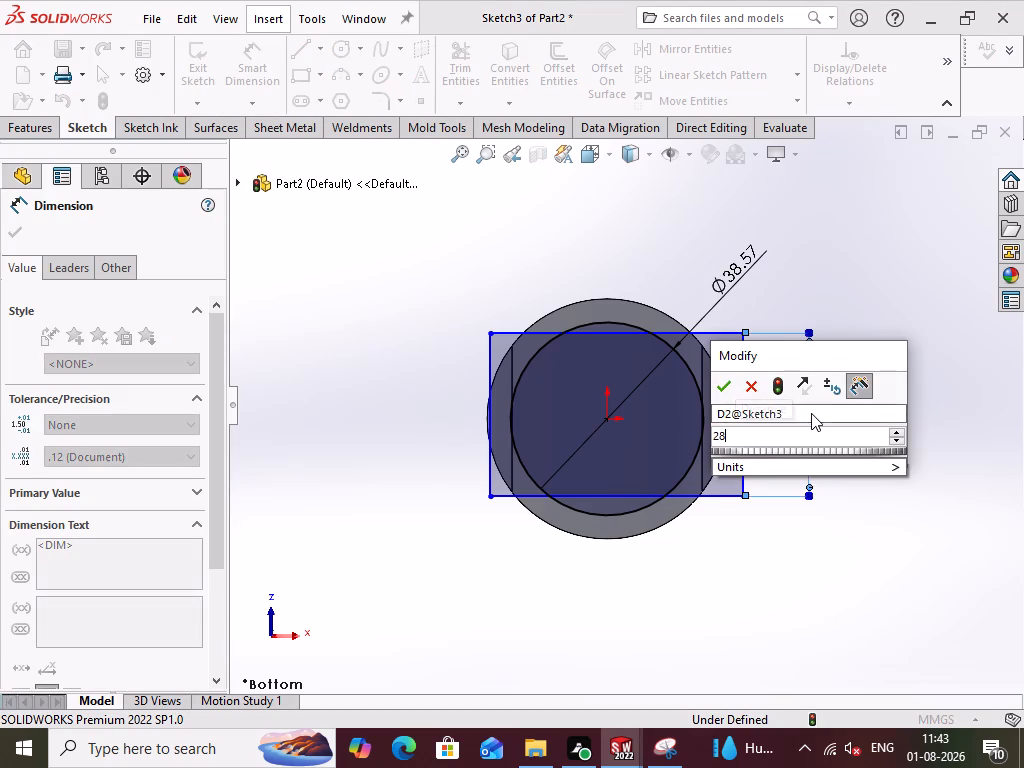
key(Return)
click(771, 558)
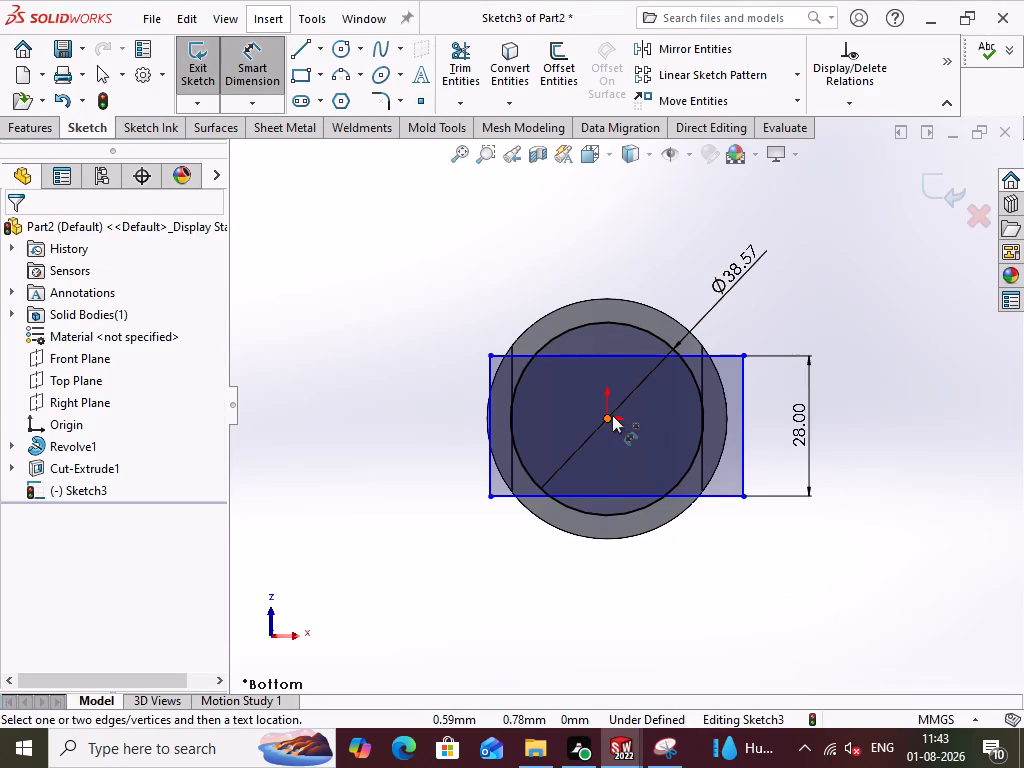
Dimension the vertical distance from the origin to the rectangle's upper-right corner and set it to 14 mm.
click(612, 415)
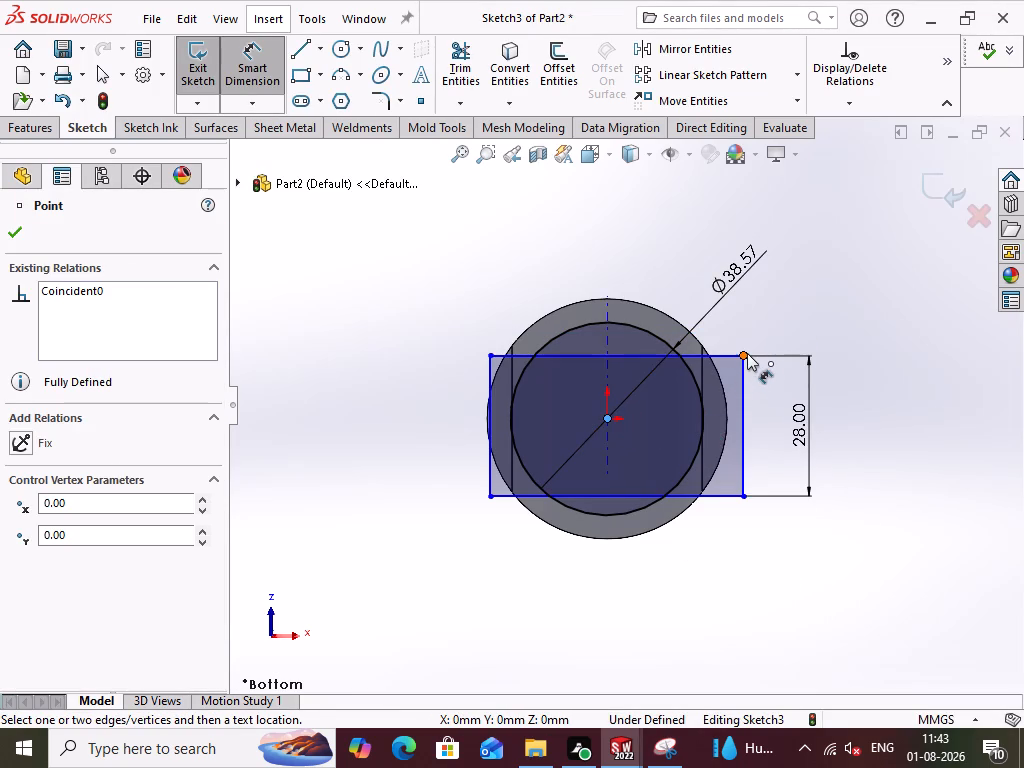
click(747, 353)
click(765, 389)
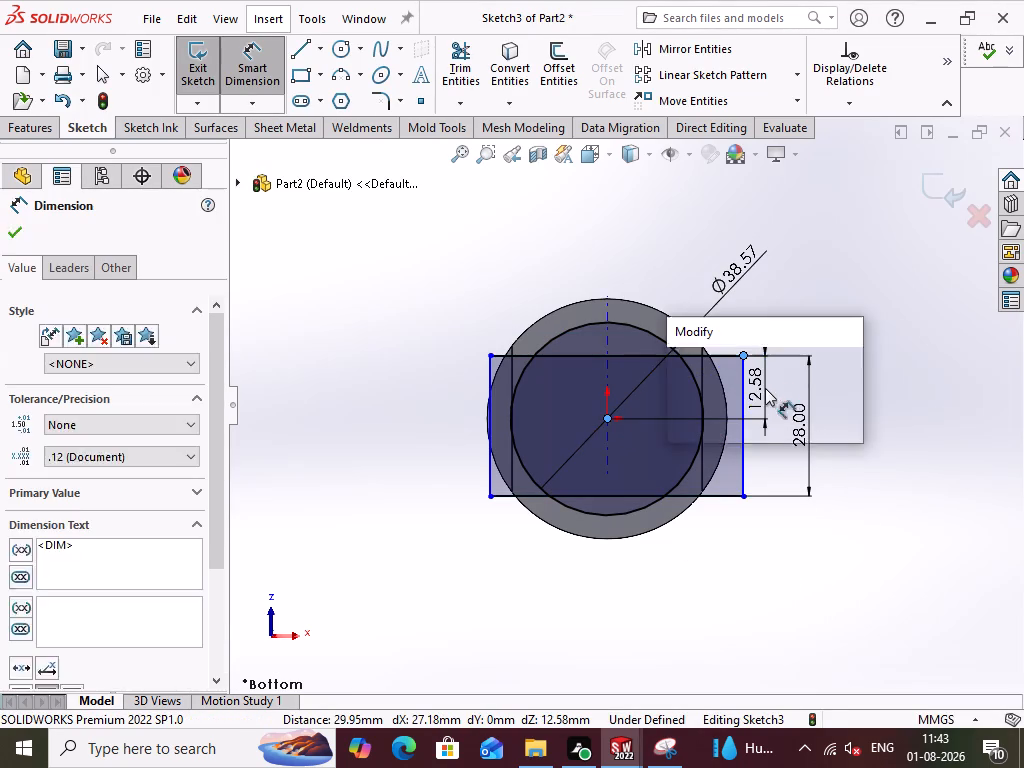
key(1)
key(4)
key(Return)
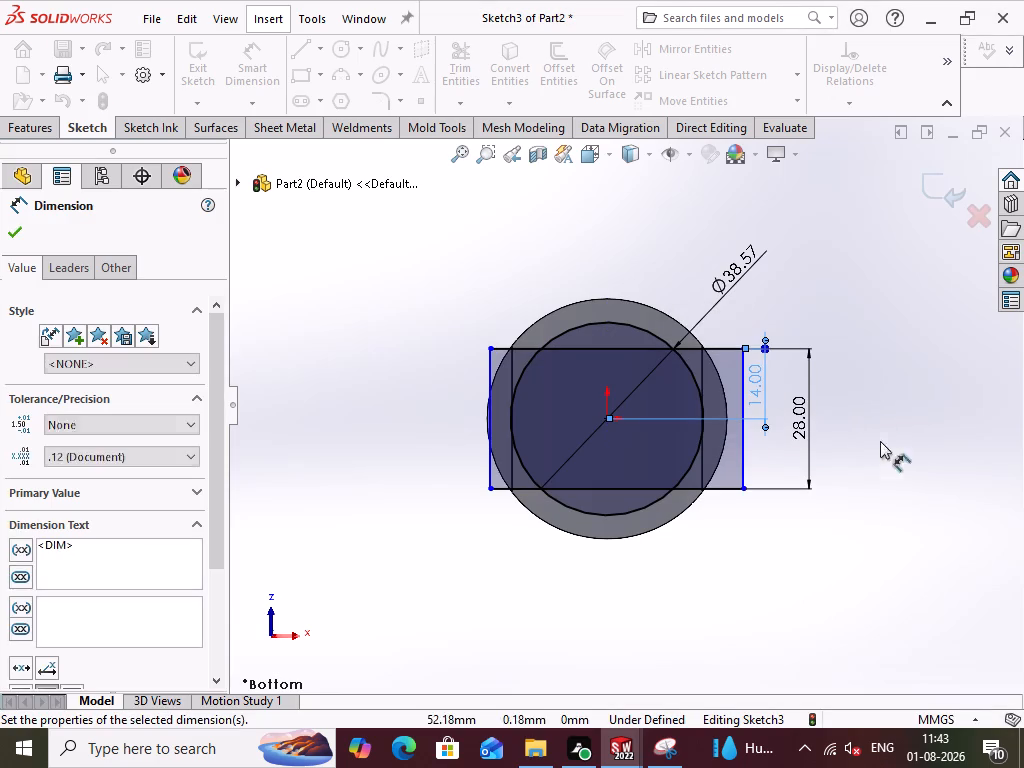
click(840, 514)
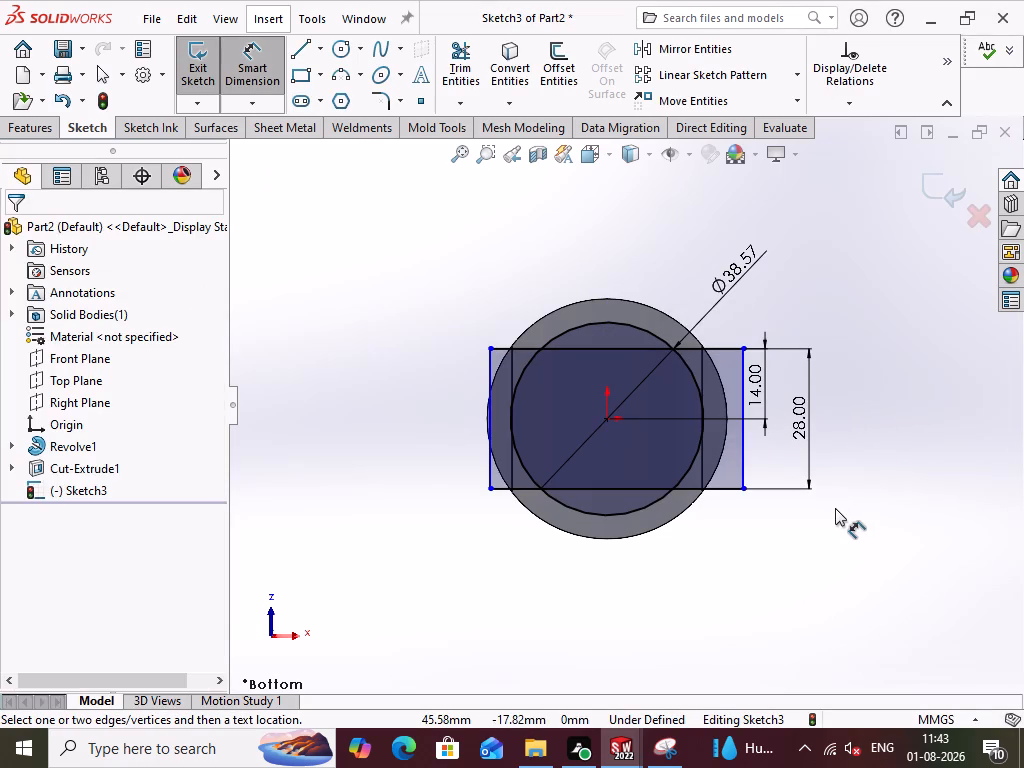
click(255, 71)
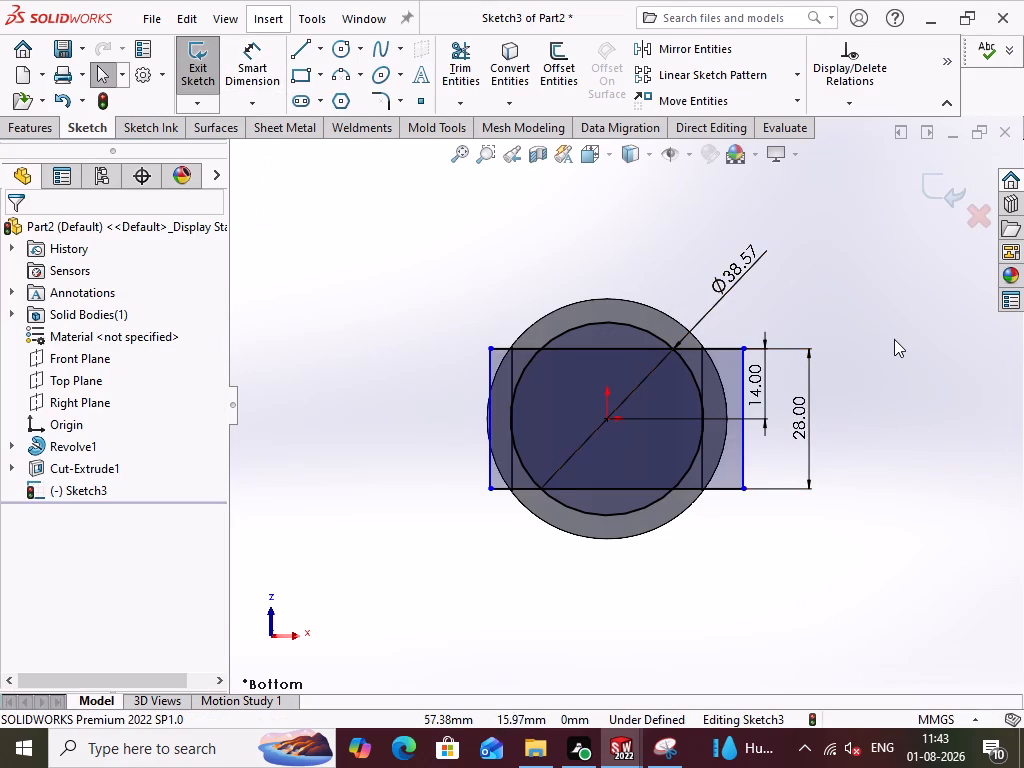
click(894, 339)
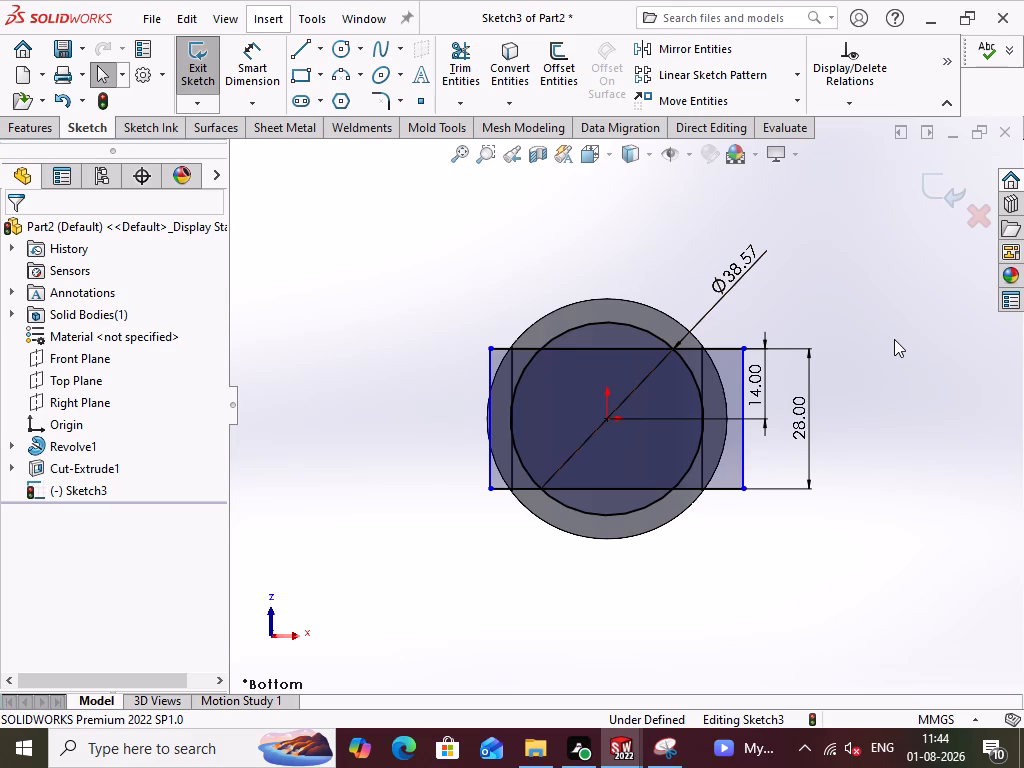
Make the rectangle's upper-left and lower-right corners coincident with the piston's outer circular edge.
click(488, 347)
ctrl+click(521, 336)
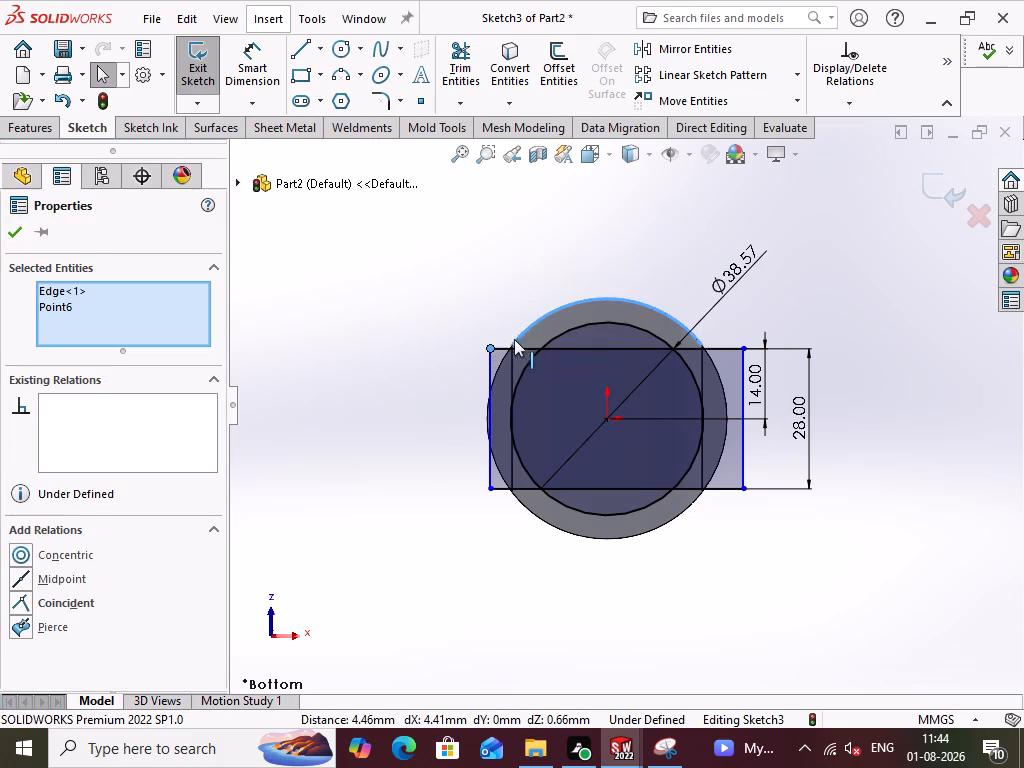
click(64, 598)
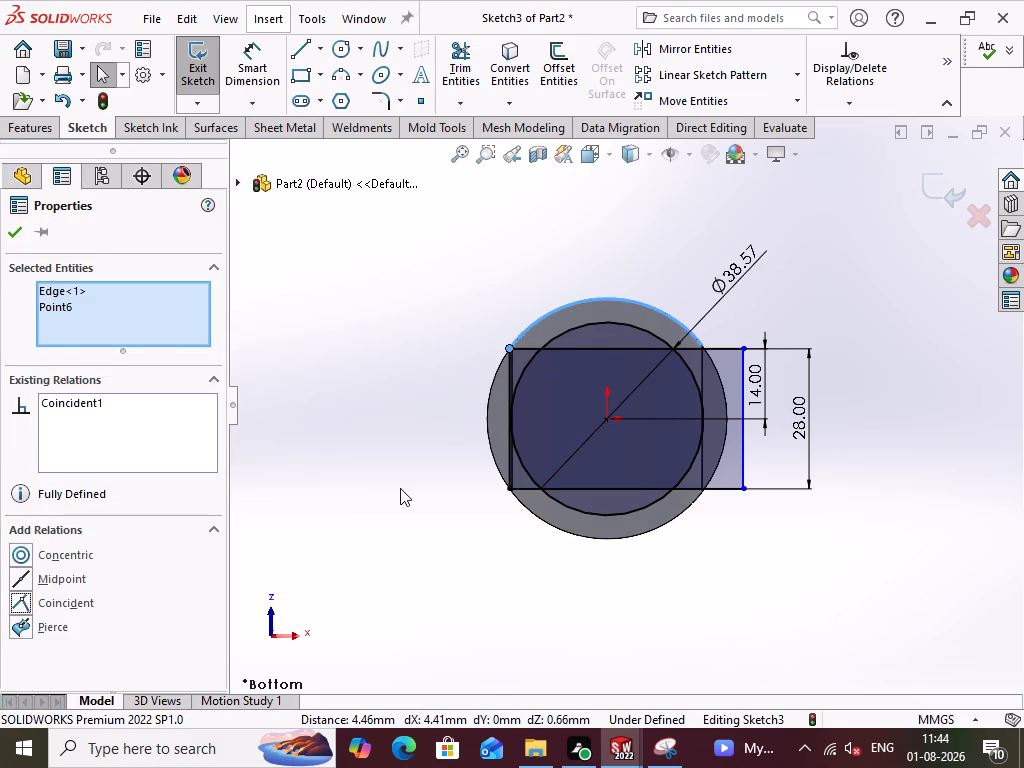
click(400, 488)
click(744, 485)
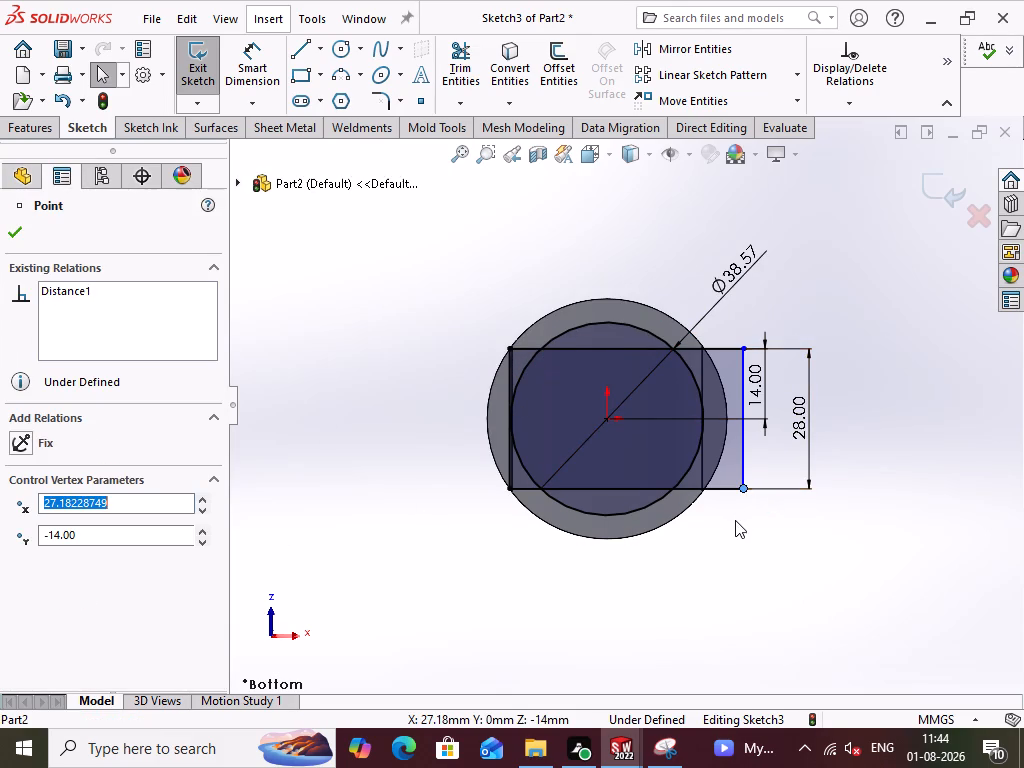
ctrl+click(700, 497)
click(81, 601)
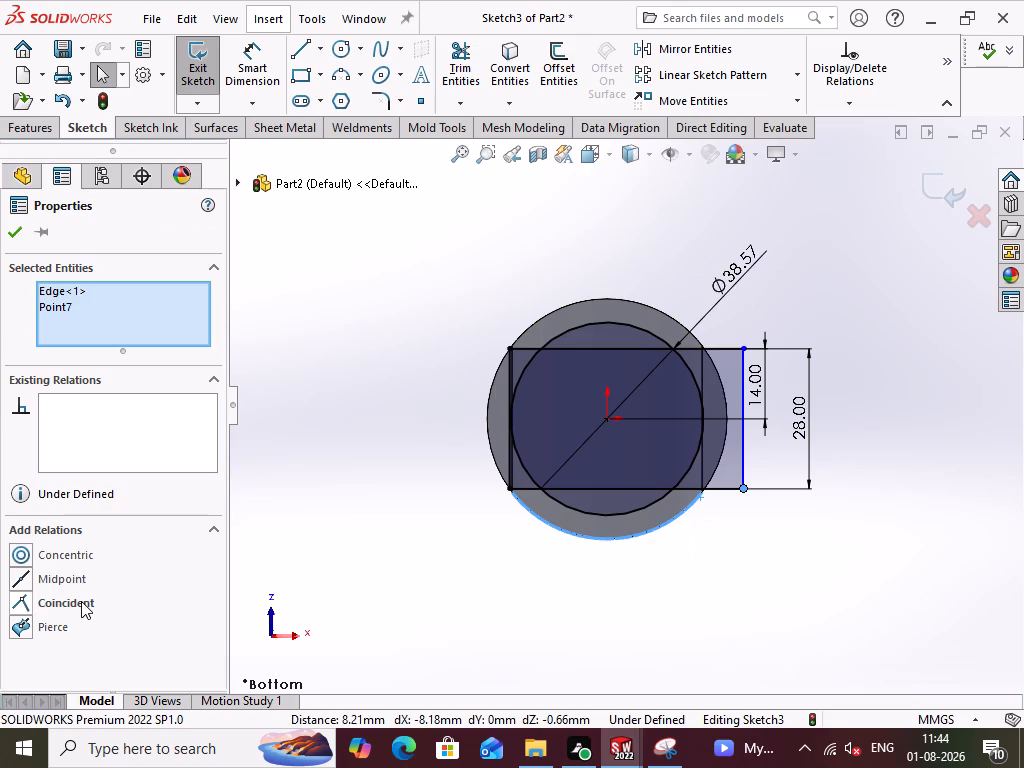
click(442, 539)
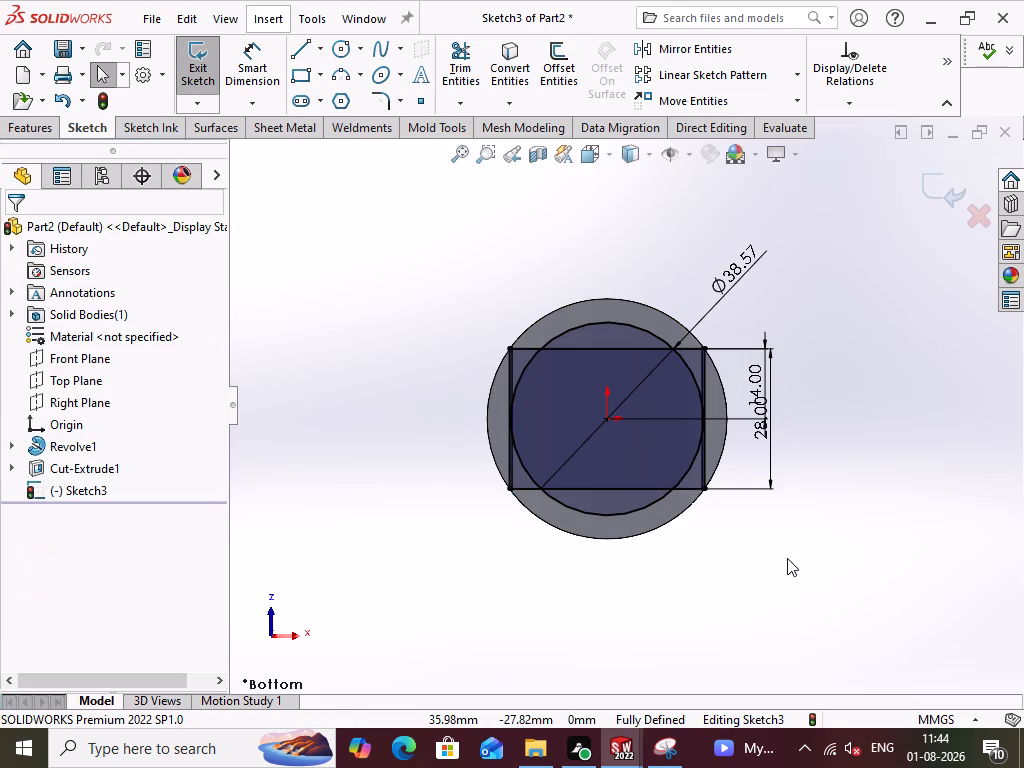
Set the sketch circle's diameter to 40 mm.
scroll(549, 518, down, 4)
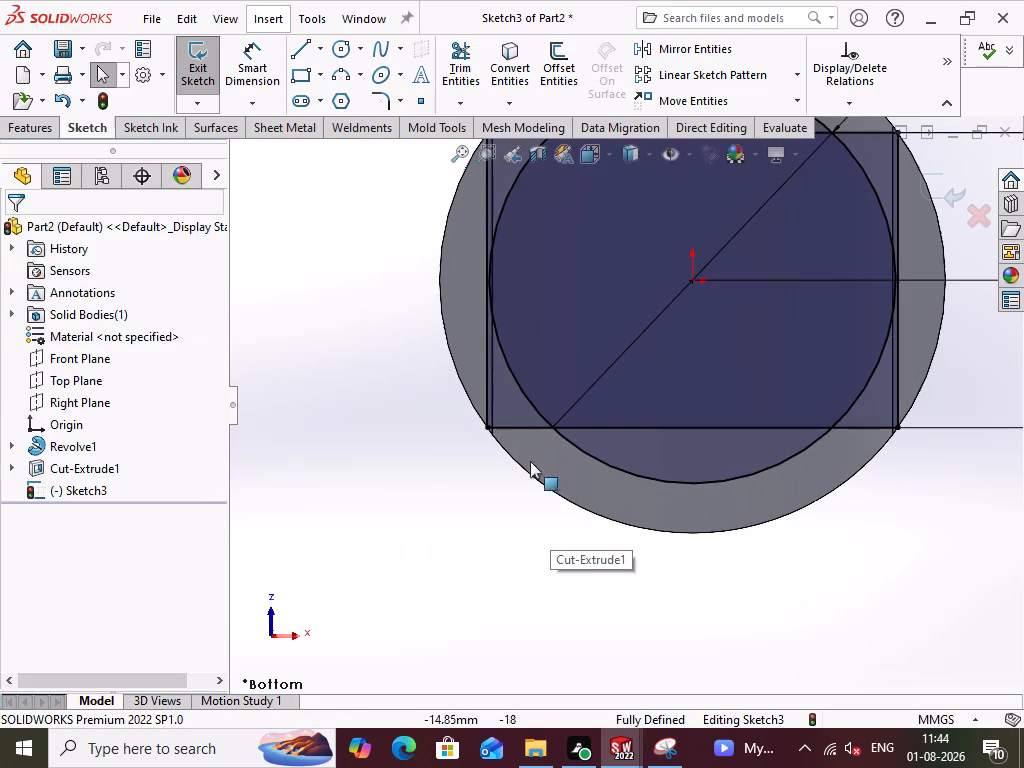
scroll(557, 463, up, 2)
scroll(743, 496, up, 1)
scroll(743, 496, down, 1)
scroll(816, 370, up, 2)
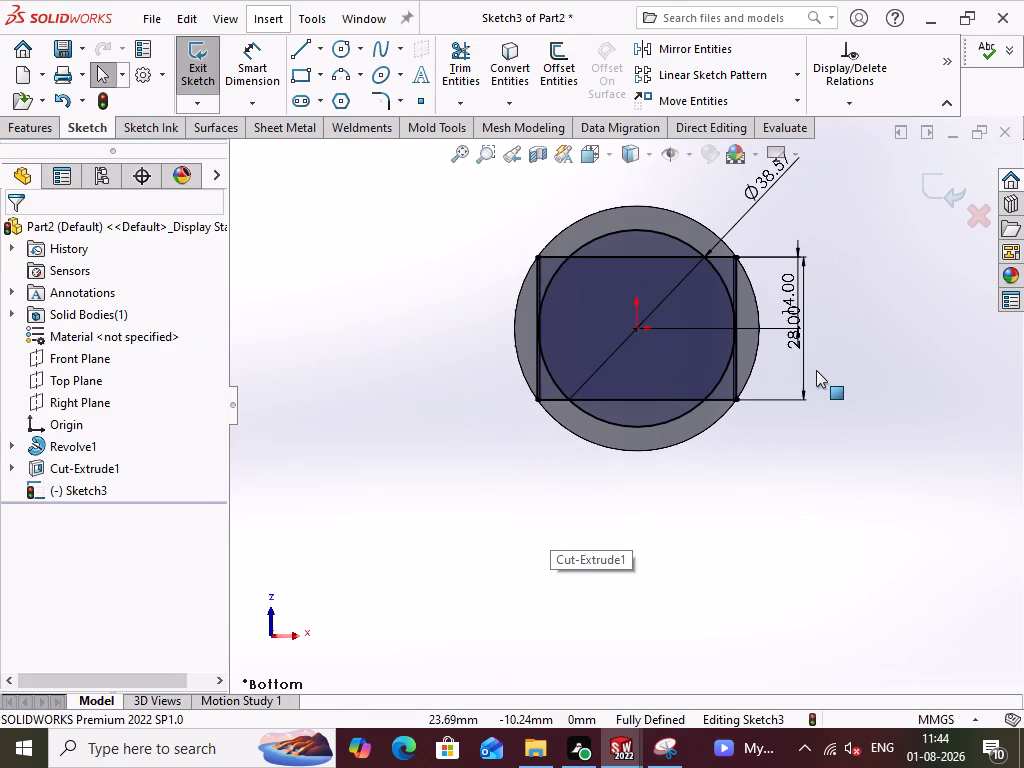
scroll(762, 234, up, 3)
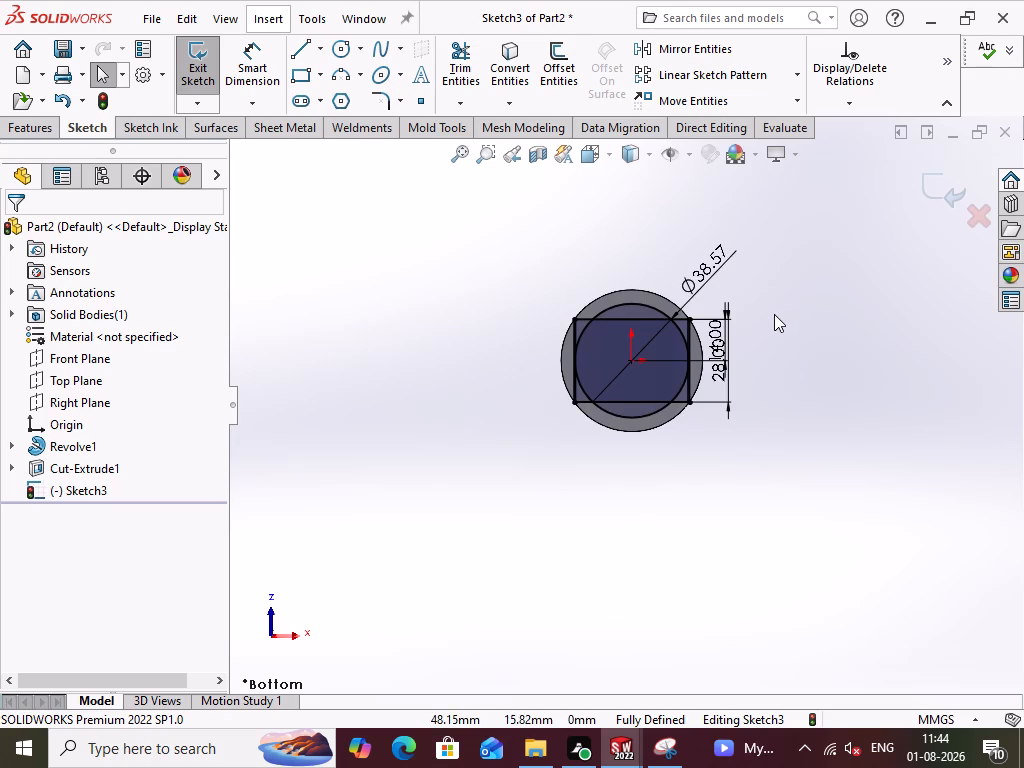
scroll(774, 314, down, 1)
double_click(685, 267)
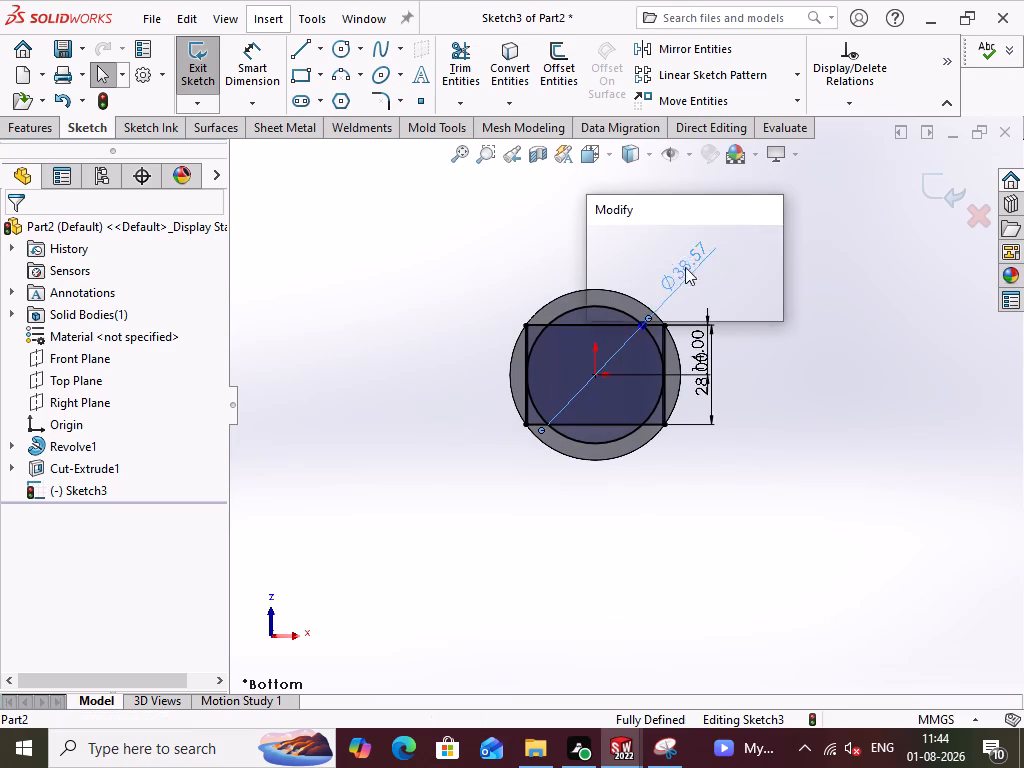
text(40)
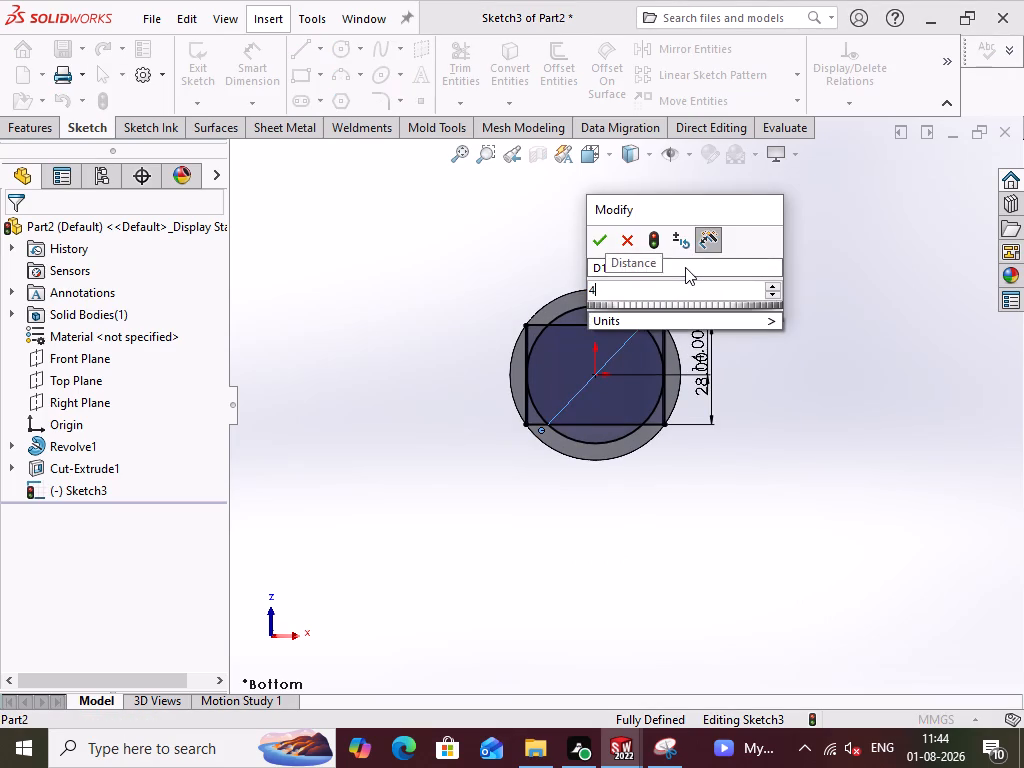
key(Return)
click(792, 371)
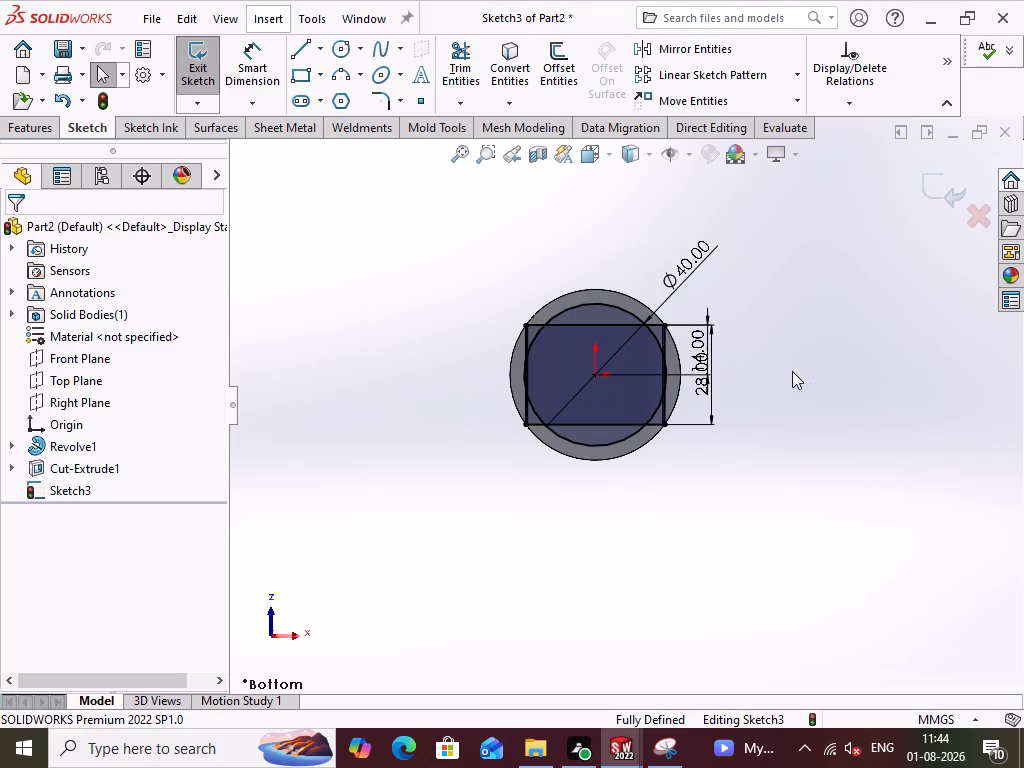
Trim away the circle's arc above the rectangle's top line, using Trim to closest.
scroll(544, 250, down, 3)
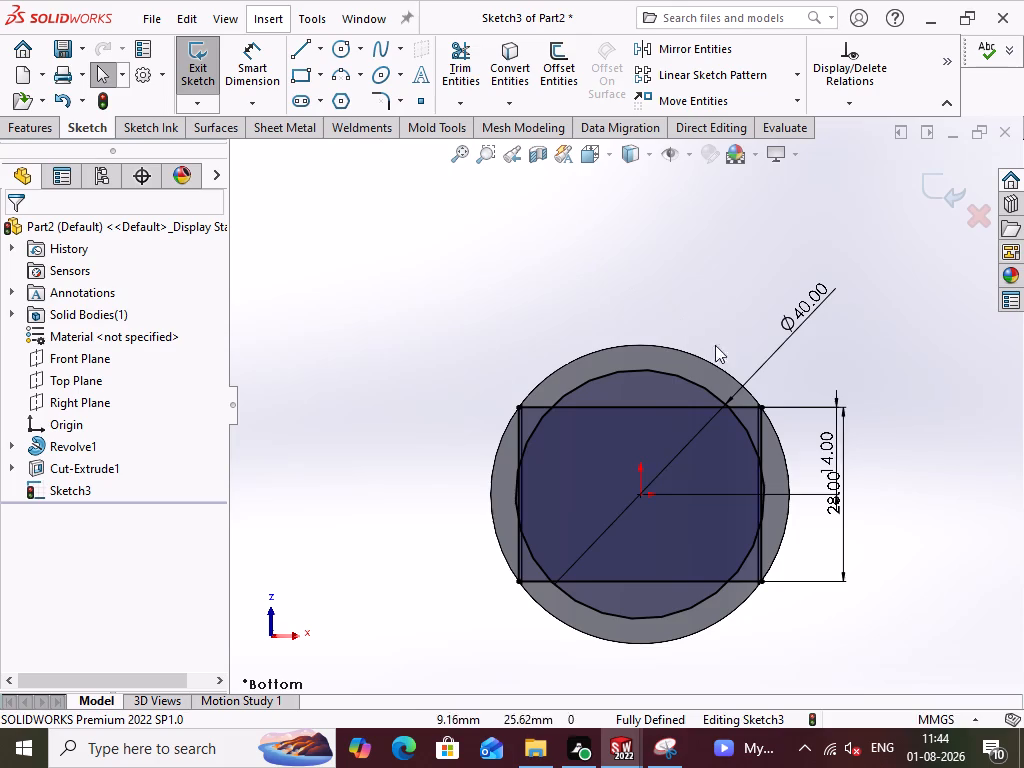
scroll(855, 437, down, 1)
scroll(860, 446, up, 1)
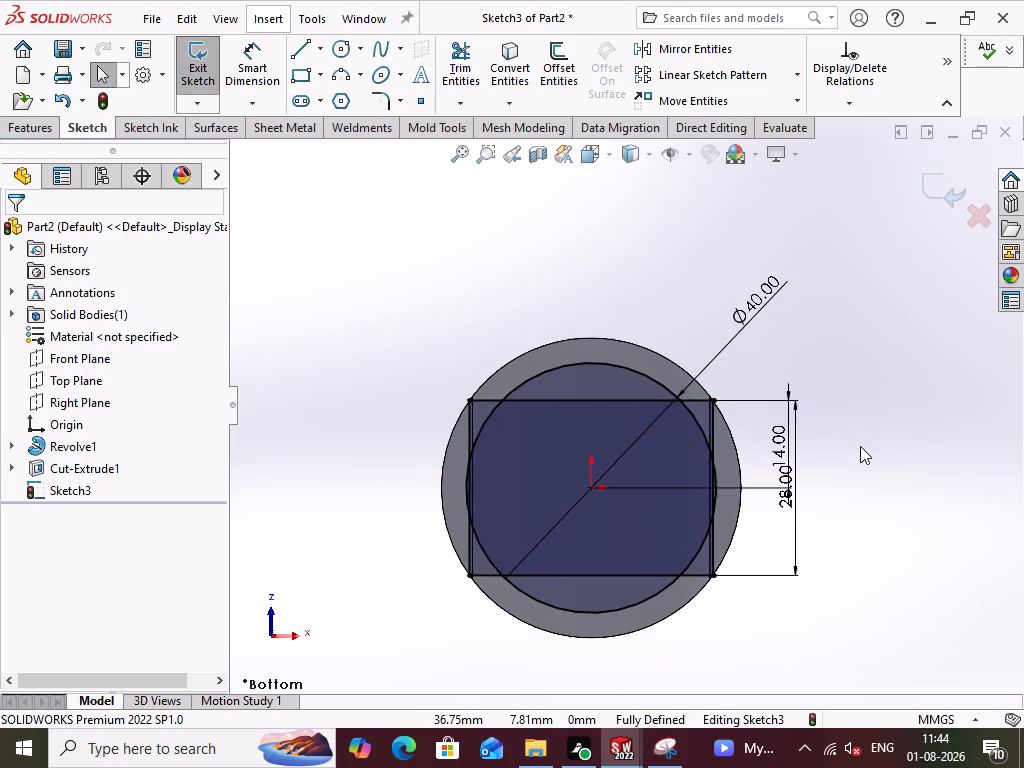
scroll(832, 457, up, 2)
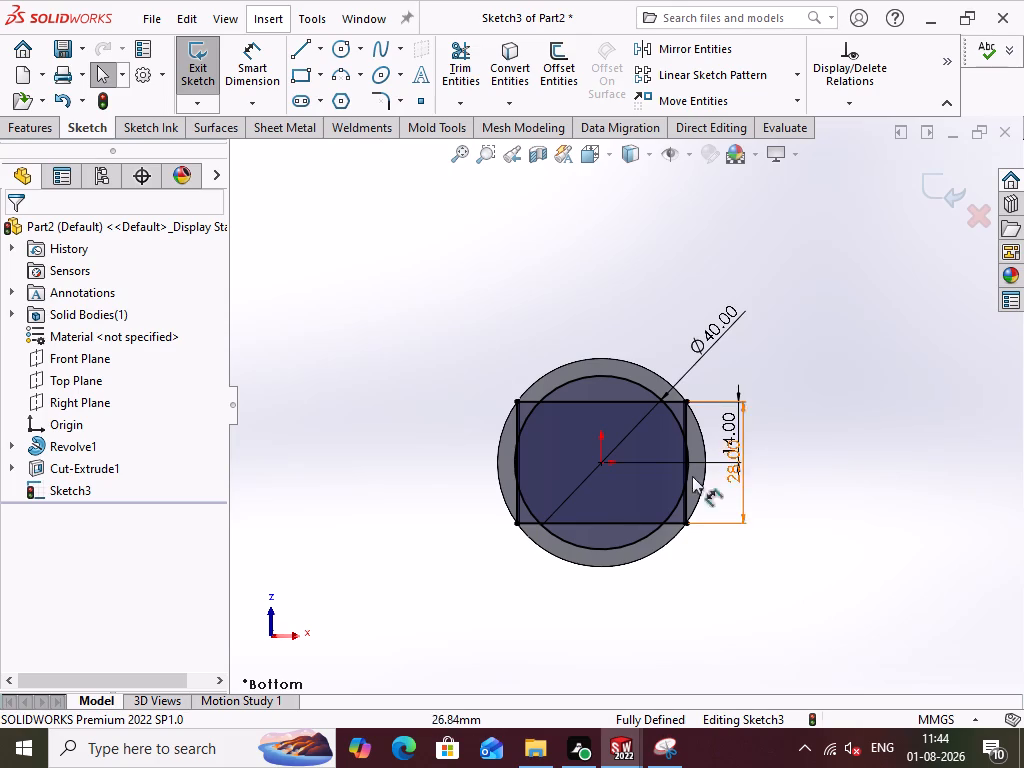
scroll(428, 451, down, 2)
scroll(961, 510, down, 2)
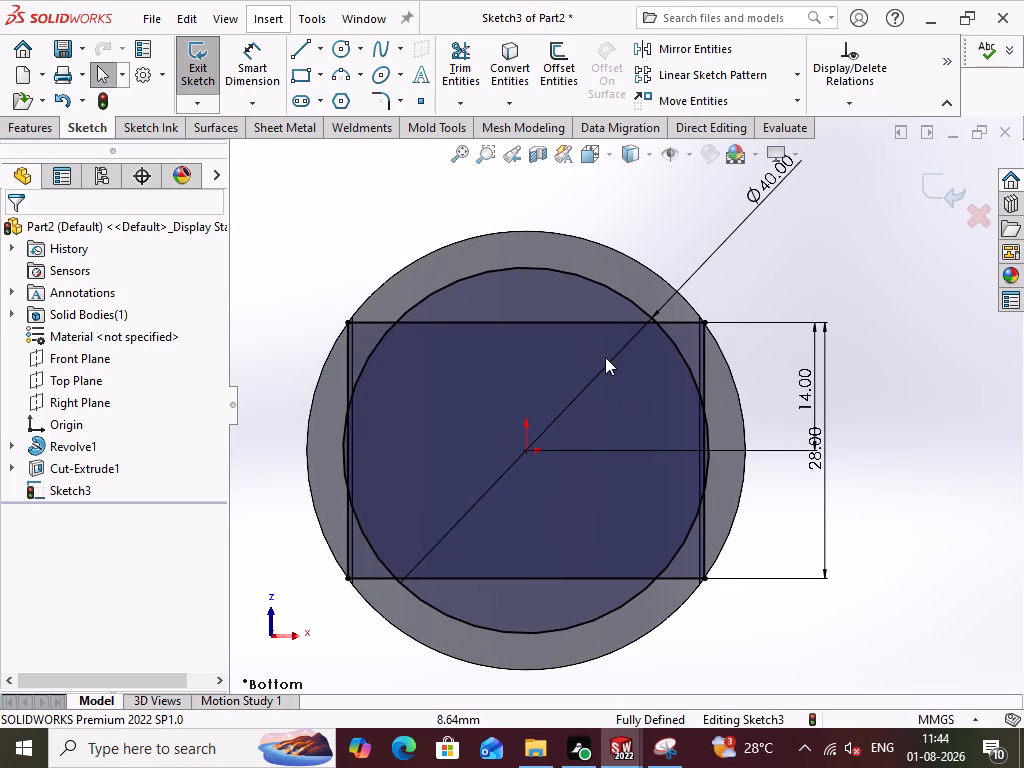
scroll(620, 308, down, 1)
click(465, 70)
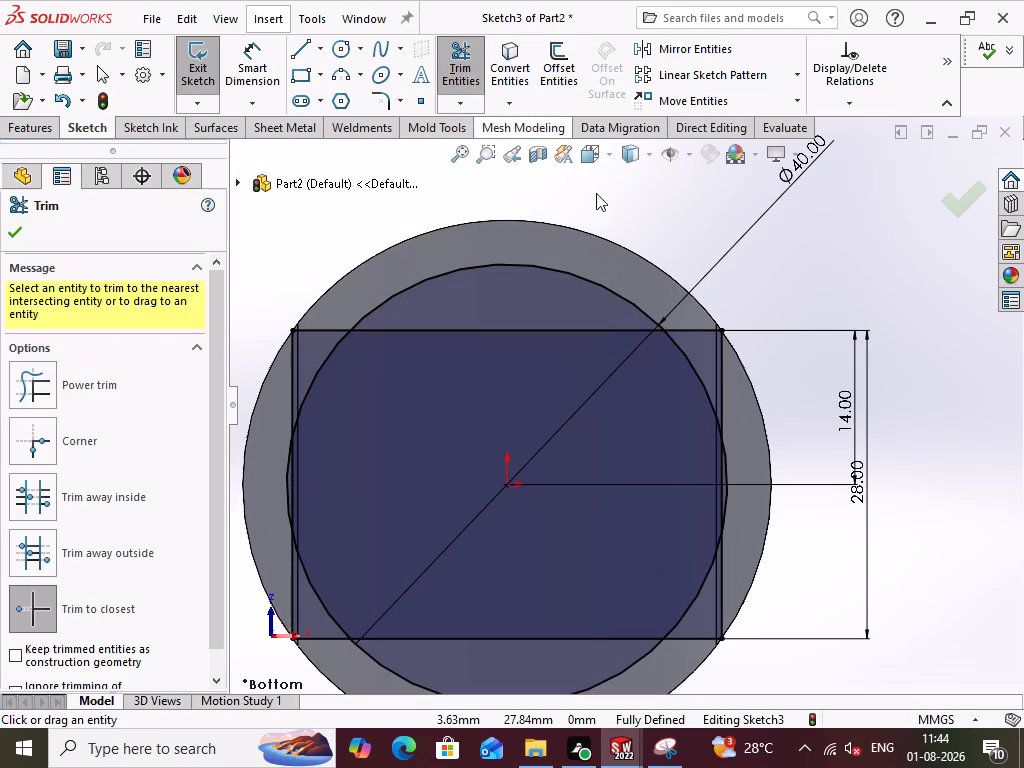
scroll(718, 400, down, 1)
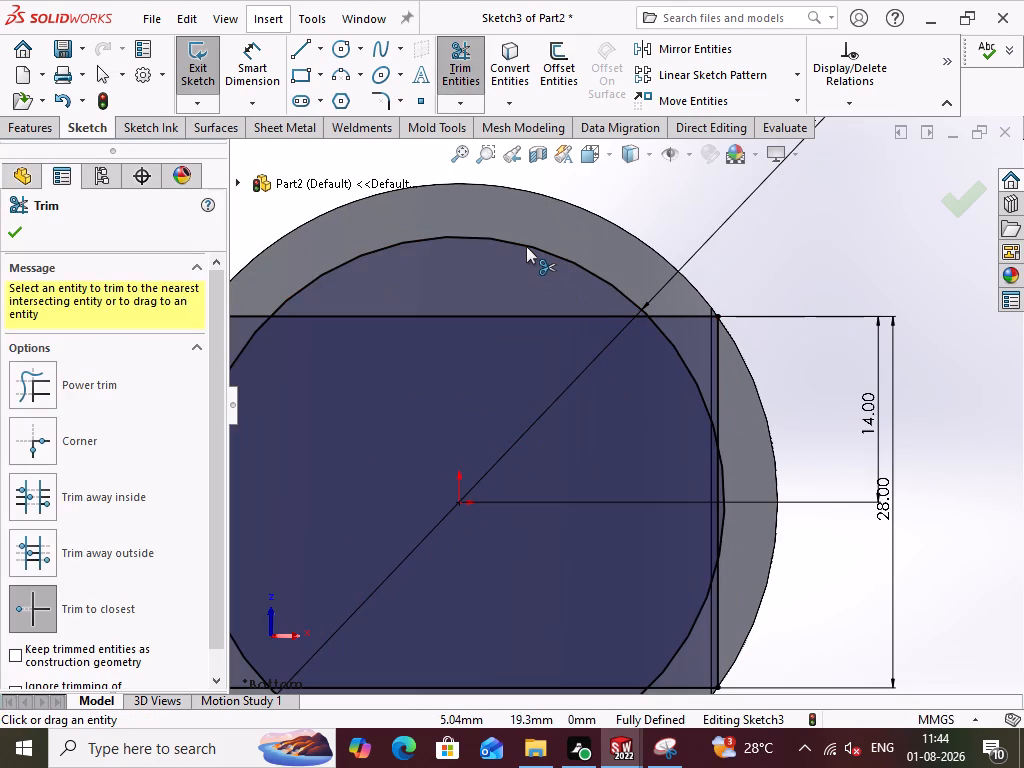
scroll(493, 281, up, 2)
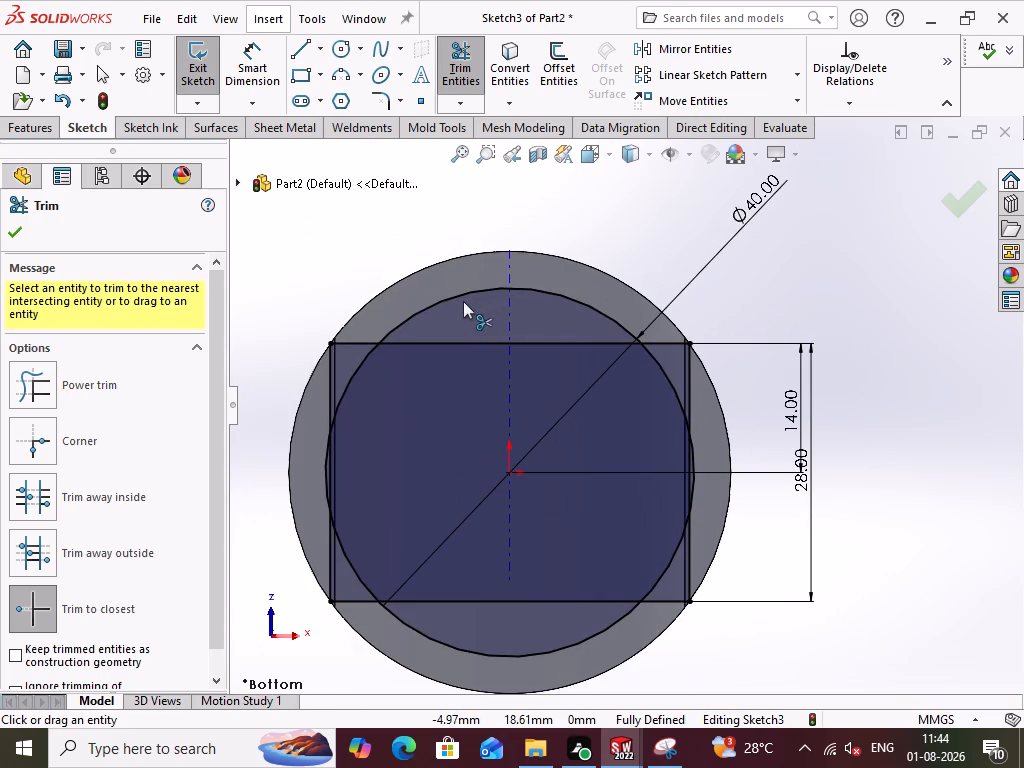
click(522, 288)
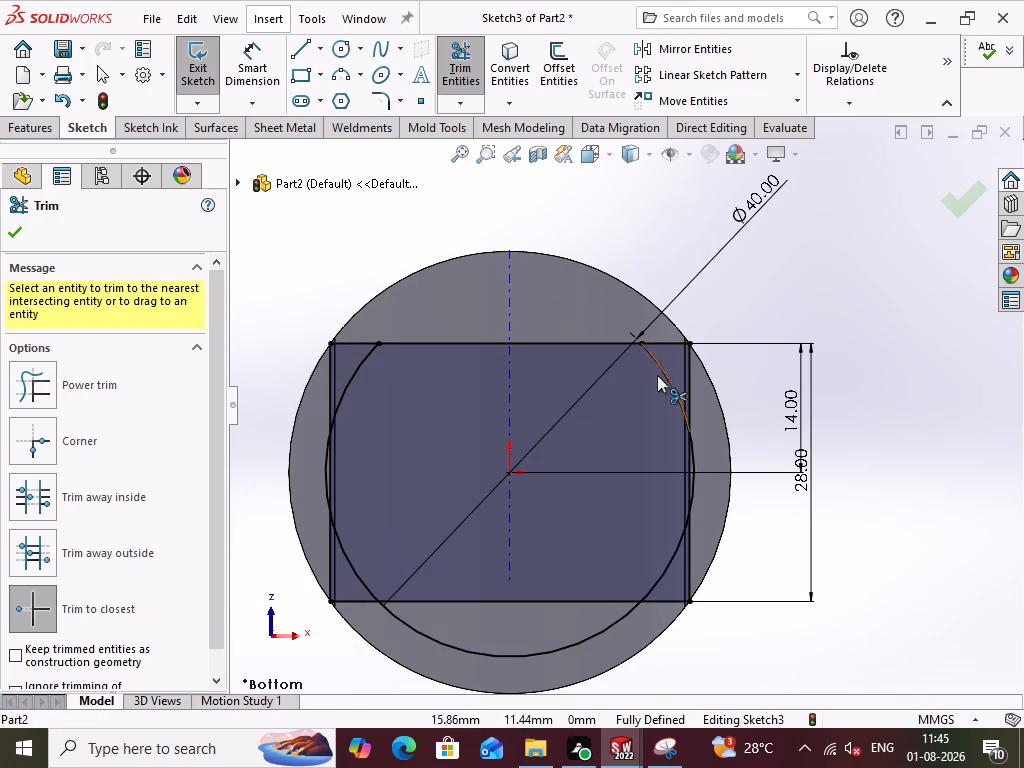
Trim away the rectangle's upper-right and lower-right corner segments outside the circle, allowing the attached dimensions to be deleted.
scroll(660, 388, down, 2)
scroll(704, 415, up, 1)
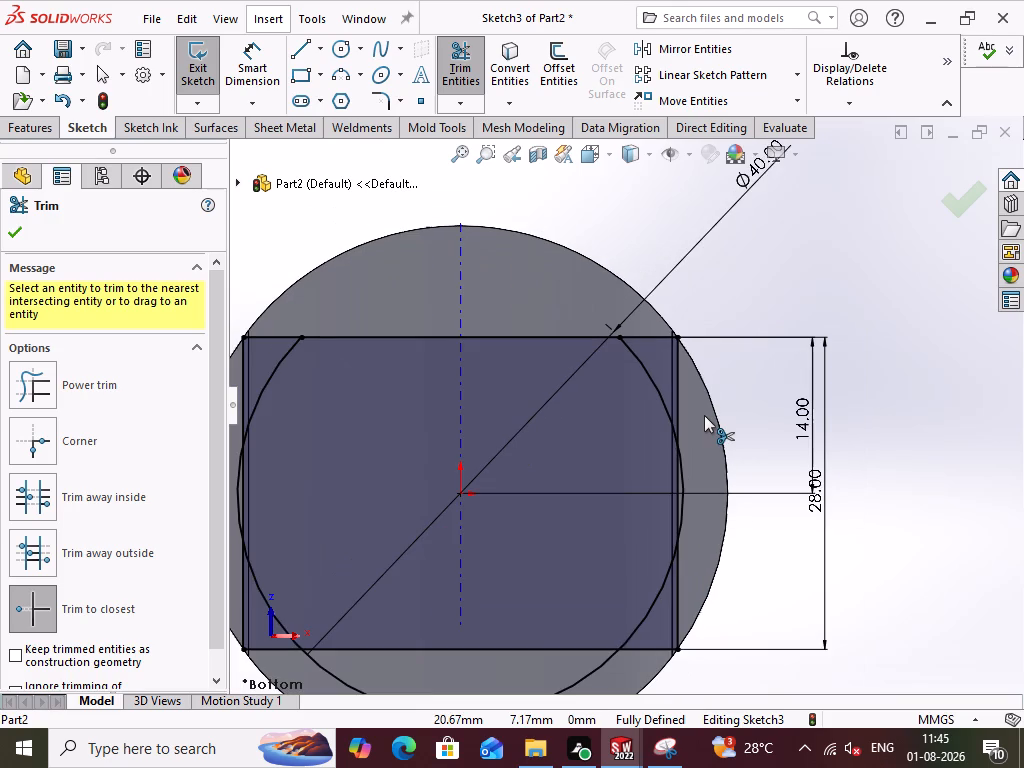
scroll(704, 415, up, 1)
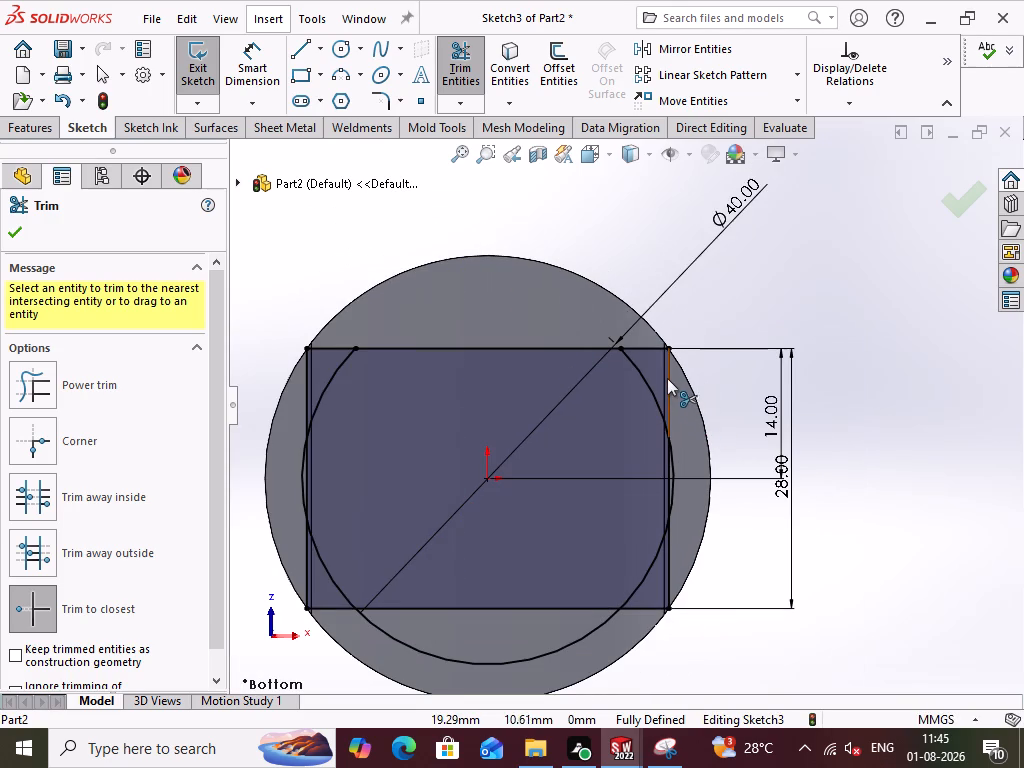
click(666, 370)
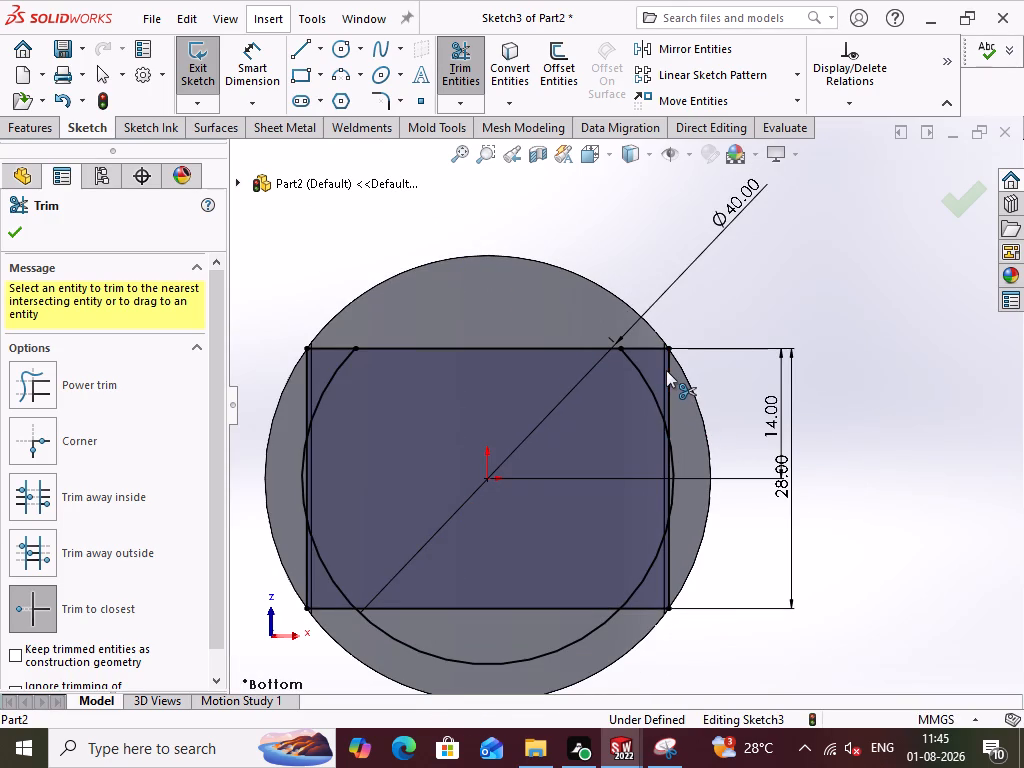
click(645, 348)
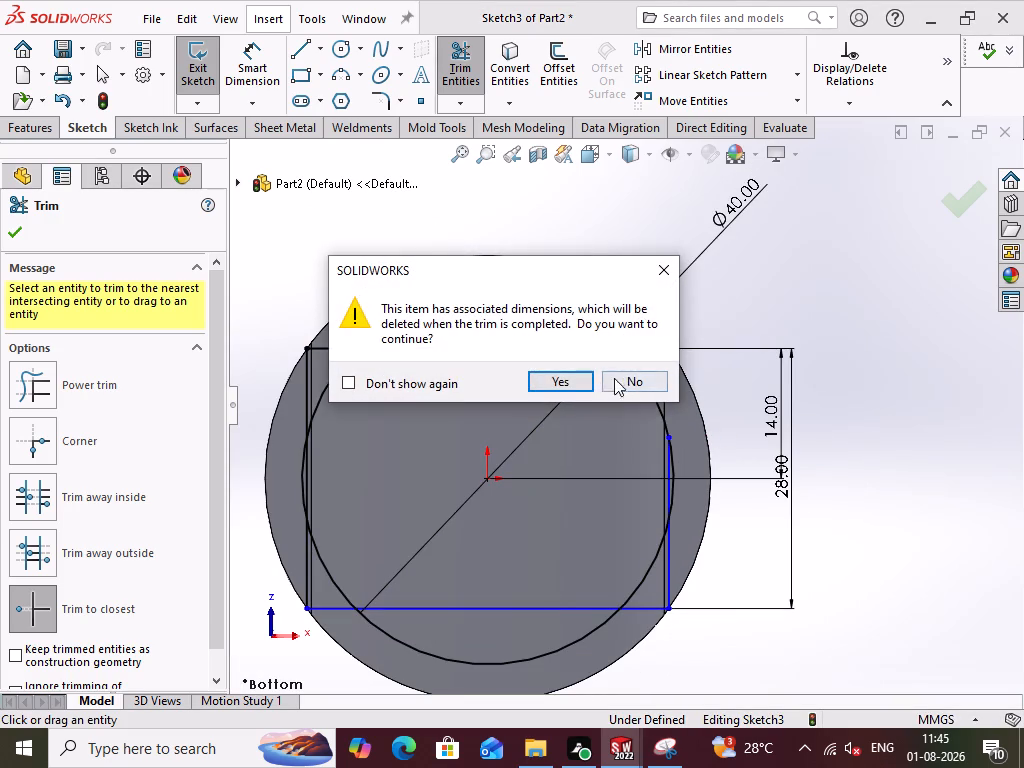
click(567, 377)
scroll(687, 455, down, 1)
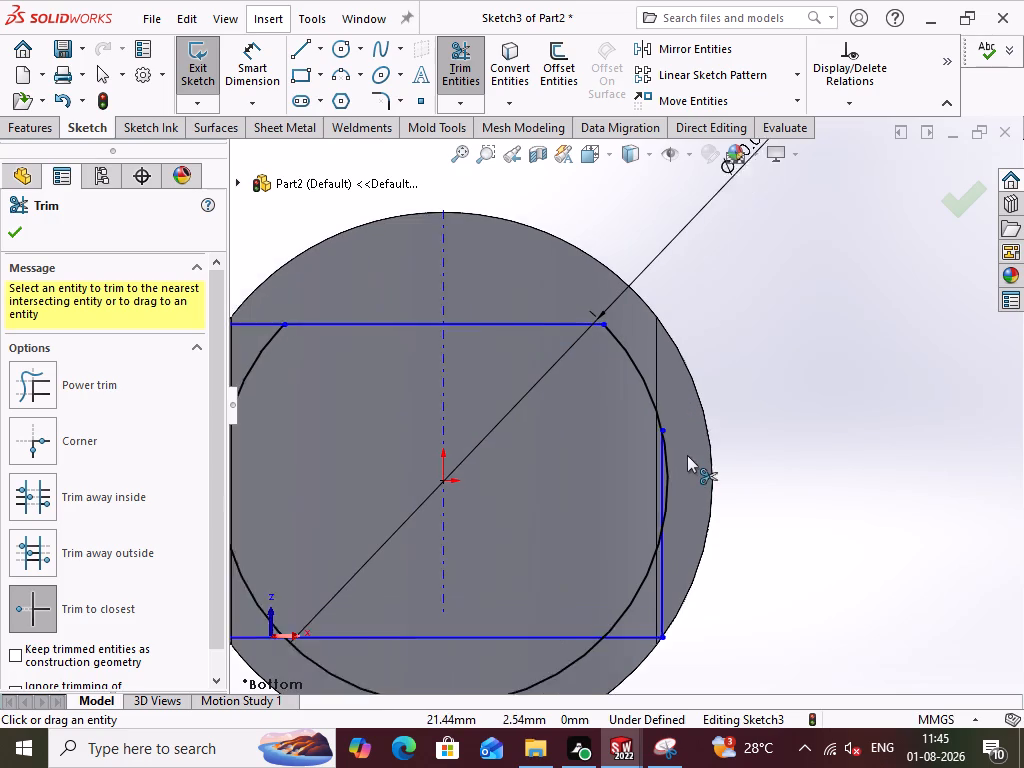
scroll(687, 455, down, 1)
scroll(671, 494, up, 2)
scroll(671, 494, down, 1)
scroll(671, 494, up, 1)
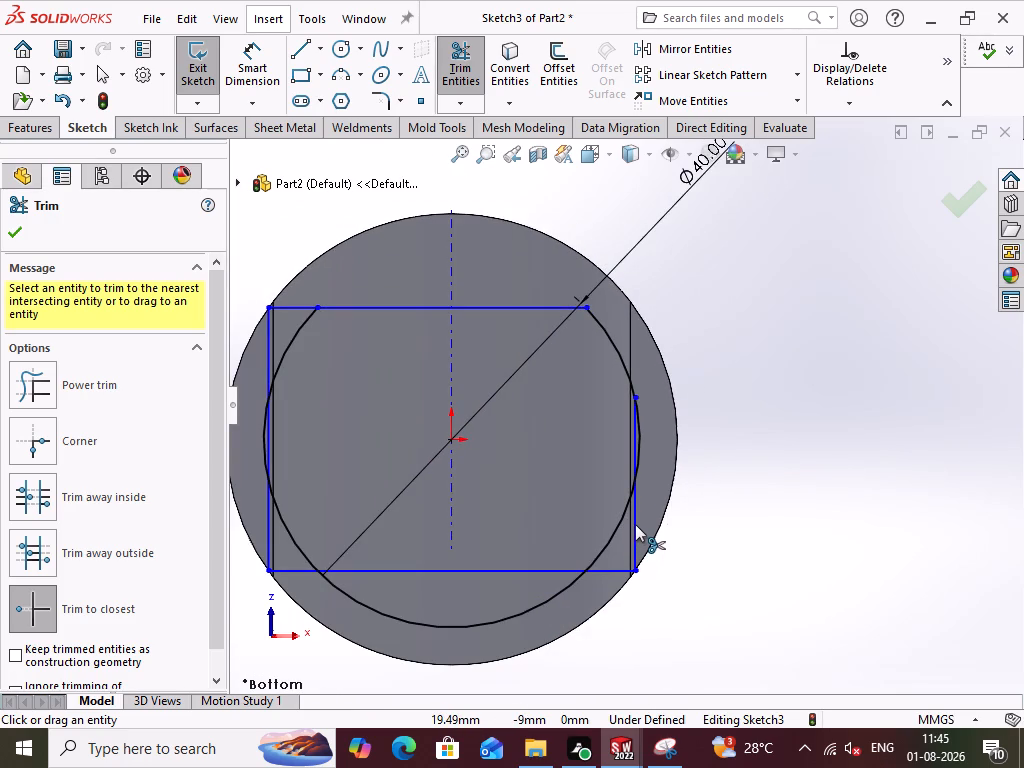
click(634, 522)
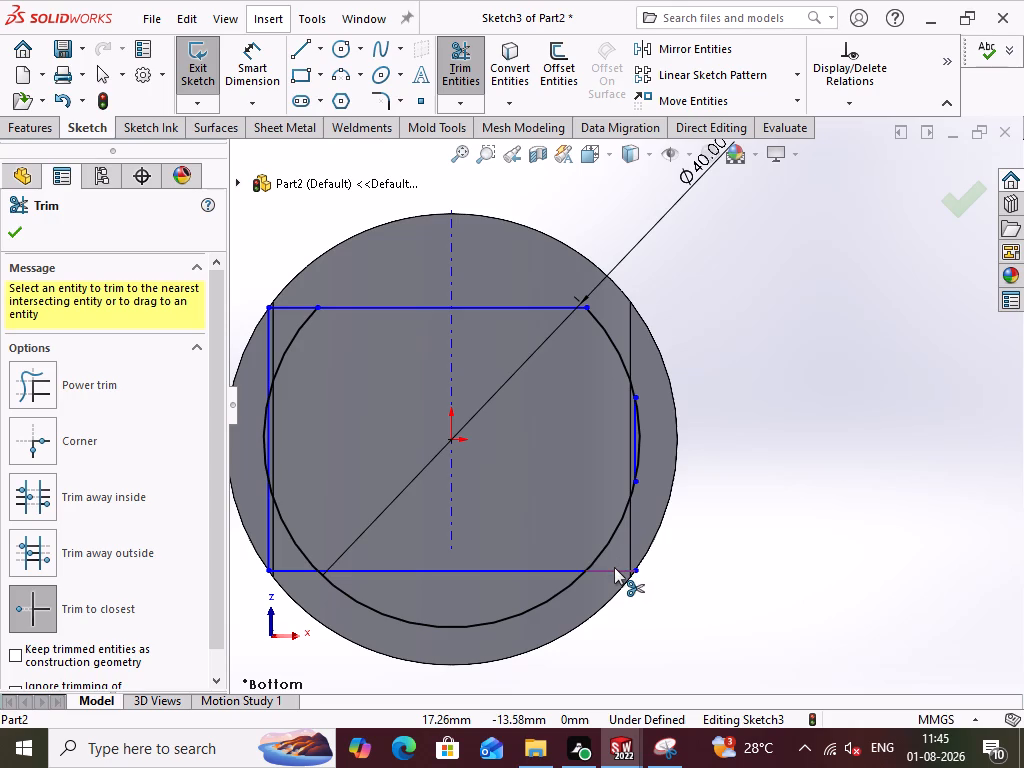
click(614, 567)
Trim away the rectangle's lower-left and upper-left corner segments outside the 40 mm circle.
scroll(511, 575, down, 1)
scroll(414, 564, up, 3)
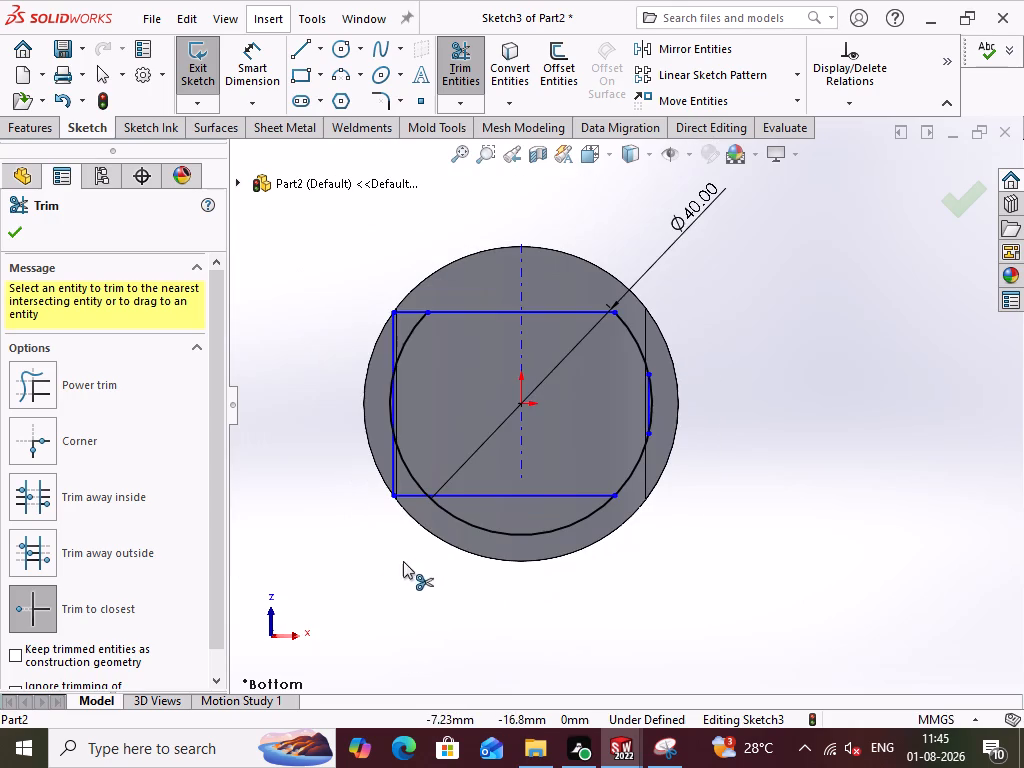
click(408, 495)
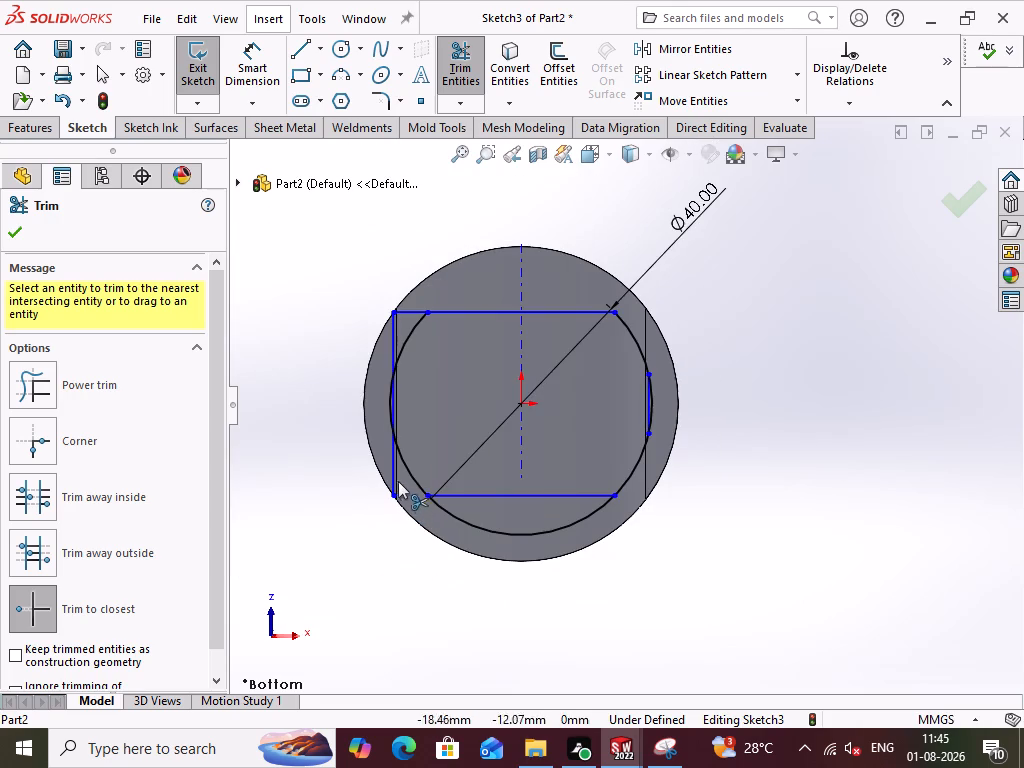
click(392, 468)
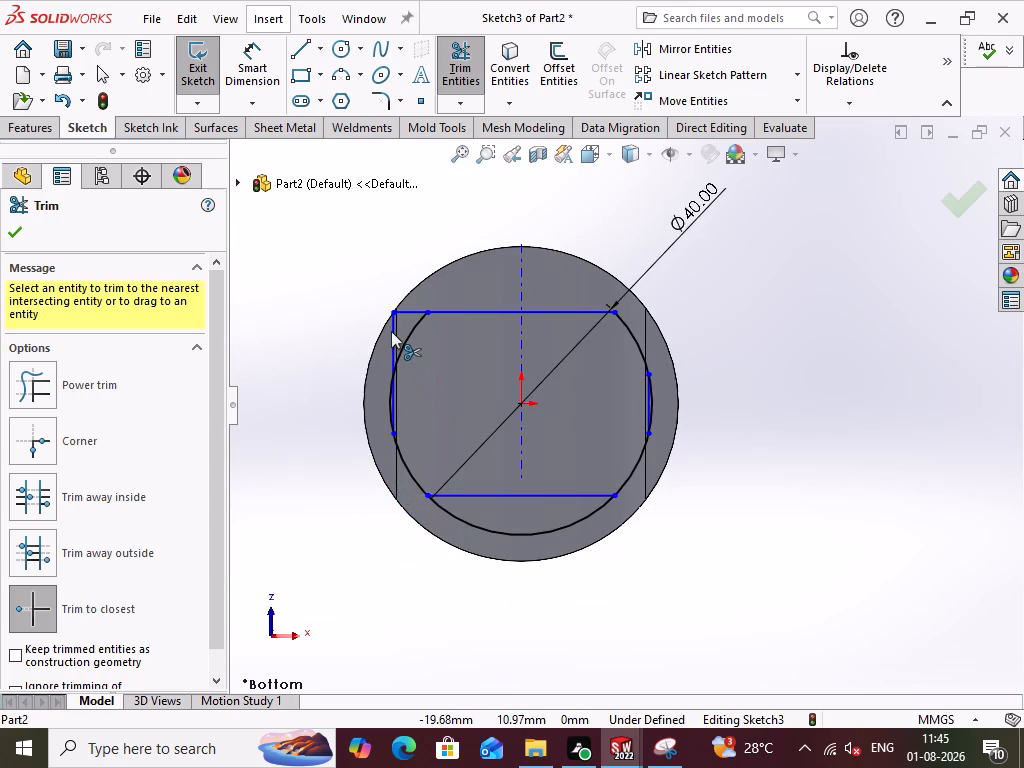
click(392, 328)
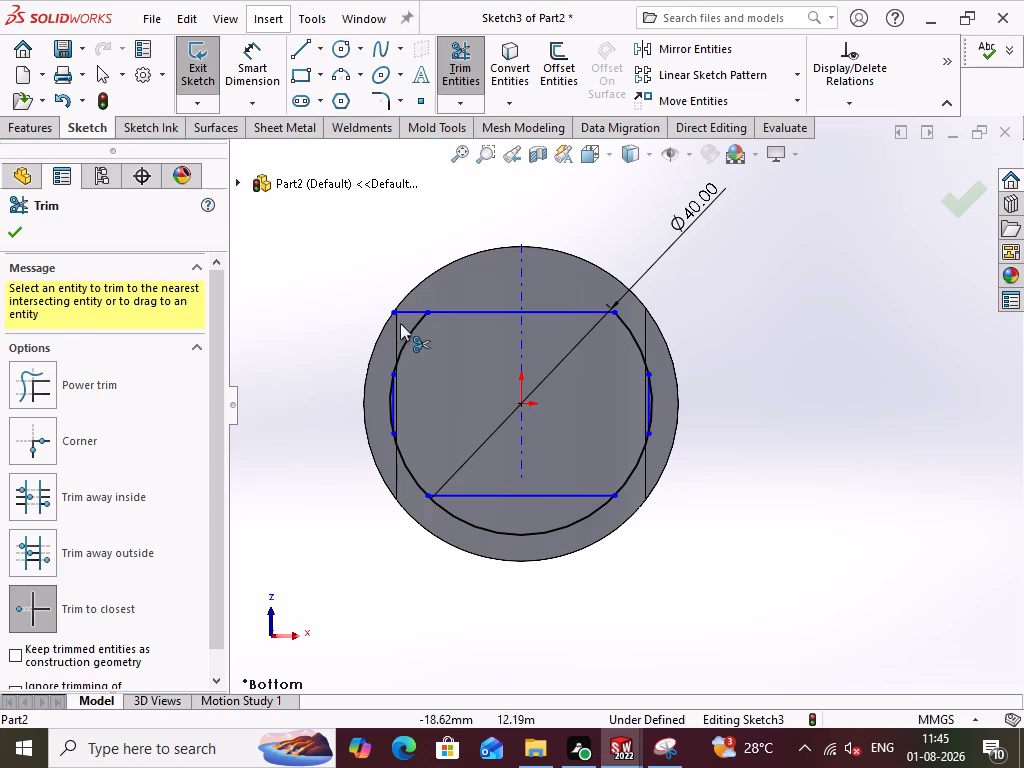
click(405, 312)
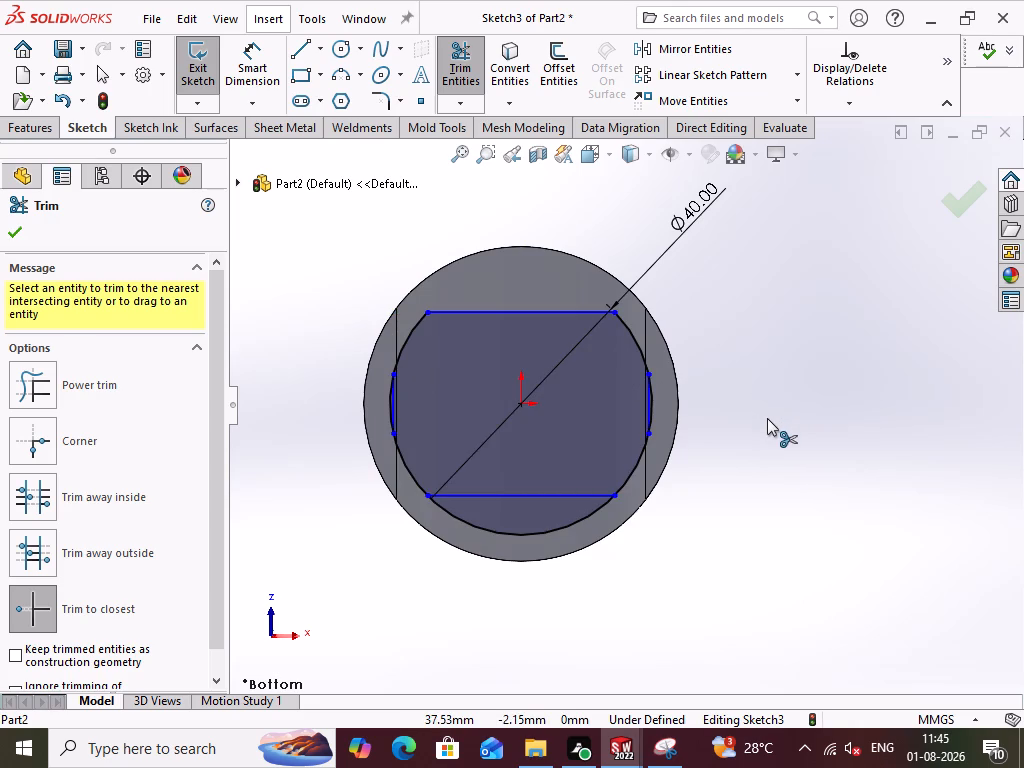
click(464, 65)
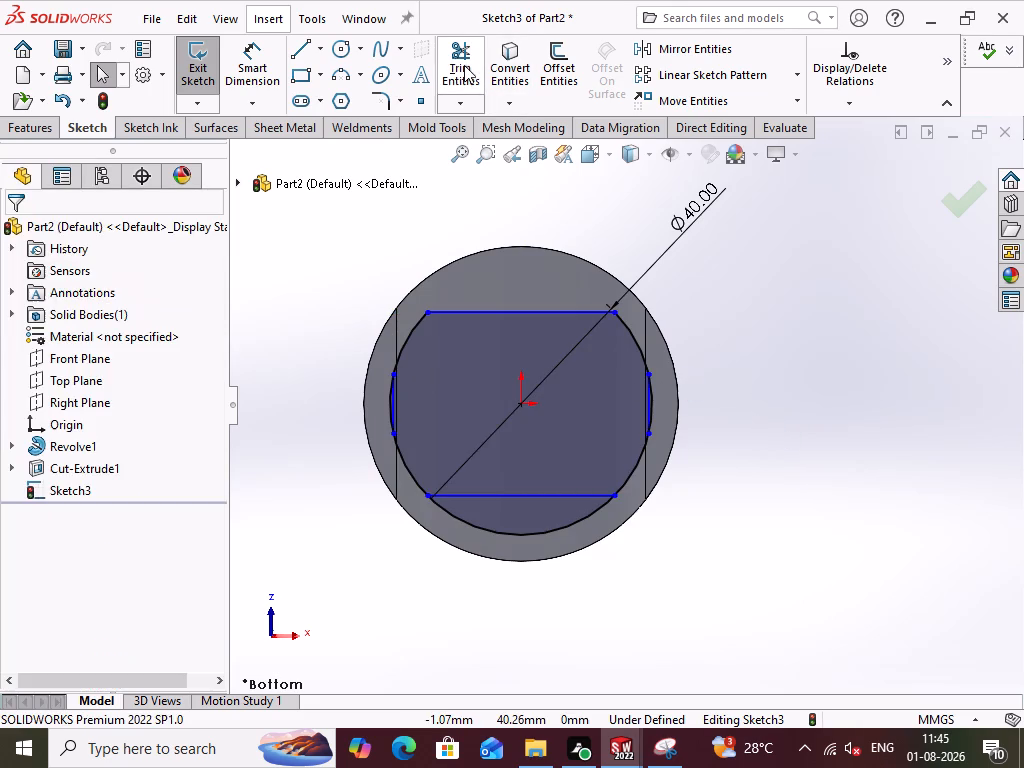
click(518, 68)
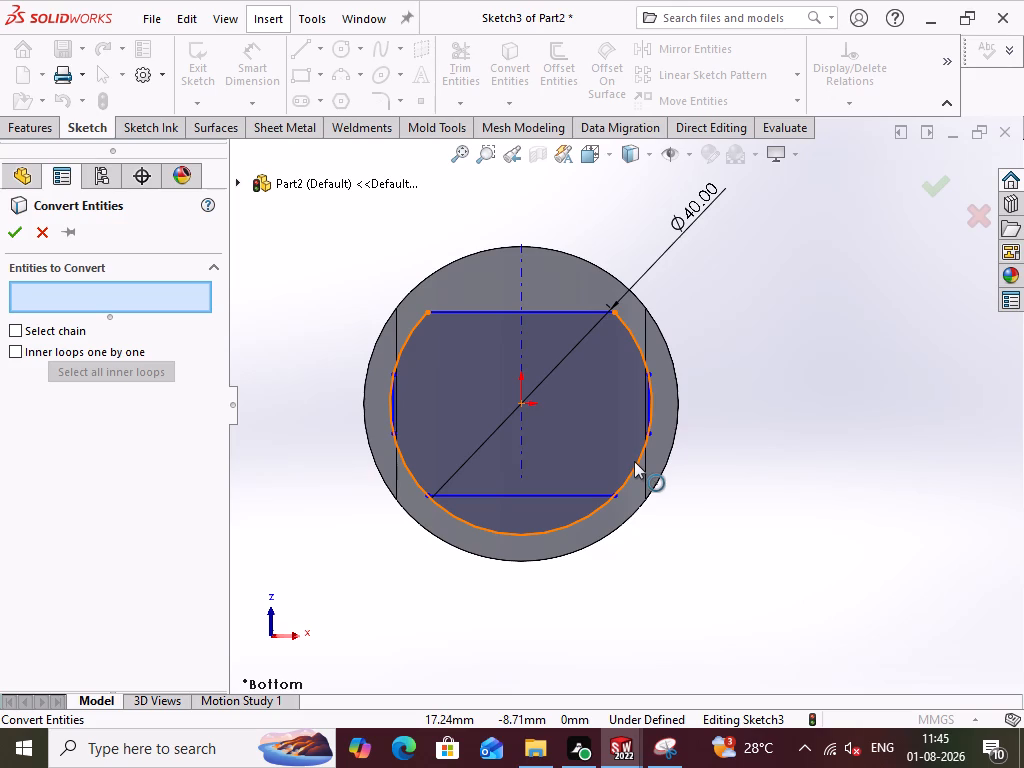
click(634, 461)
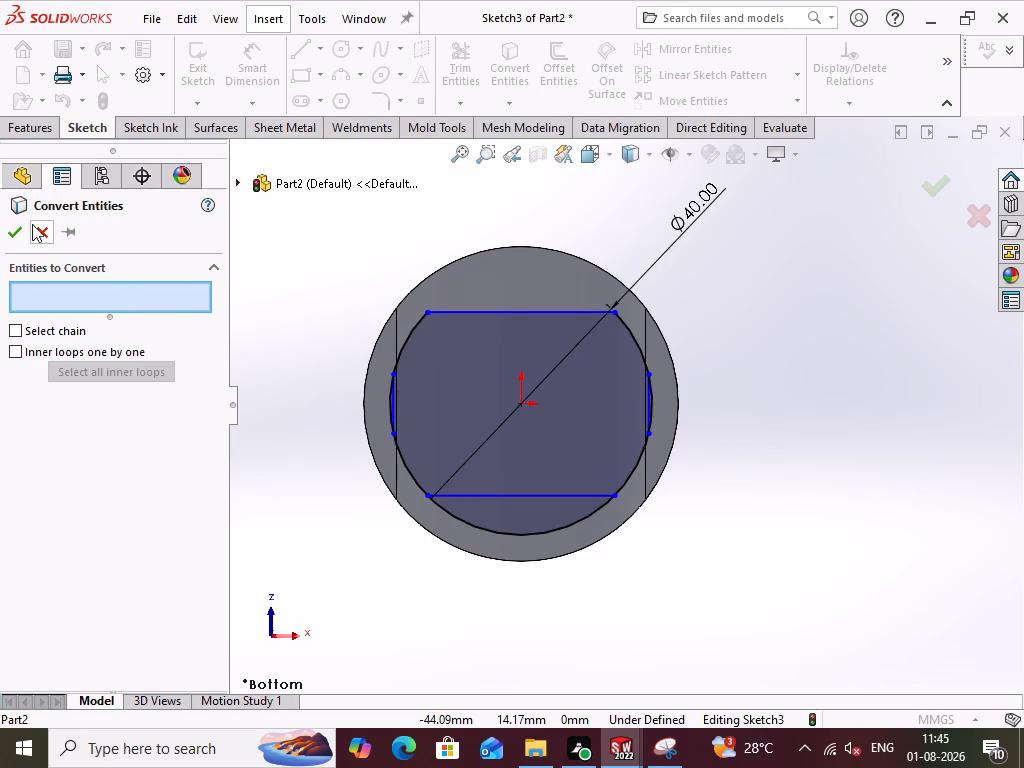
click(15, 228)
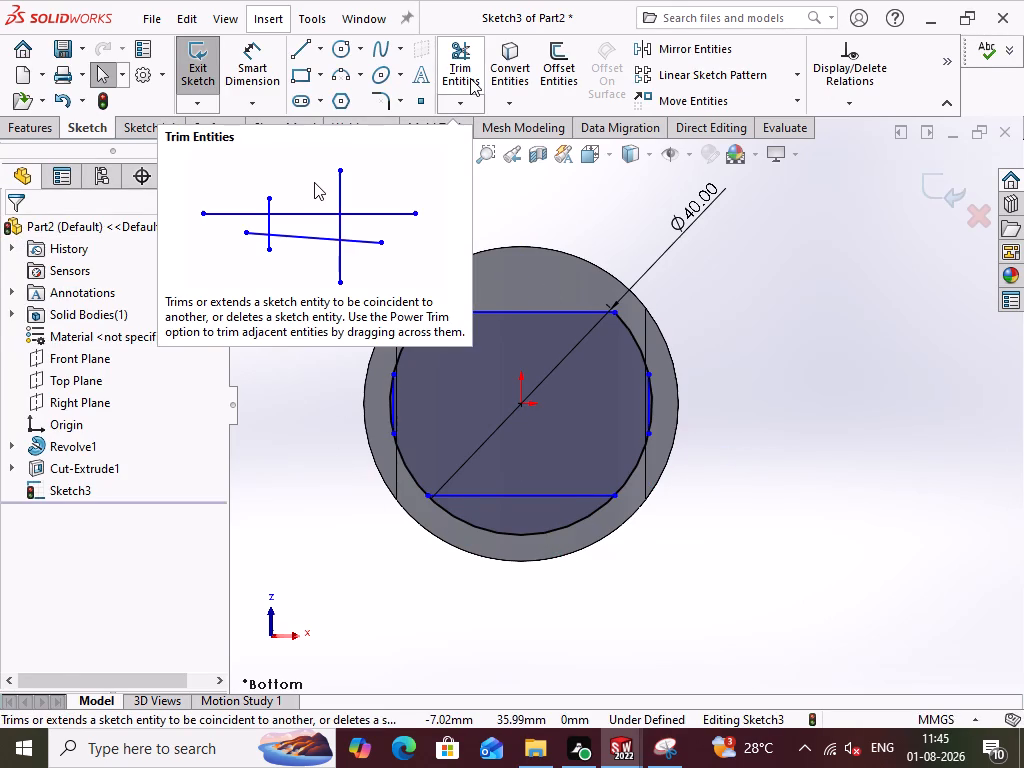
Trim away the circle's arc below the rectangle's bottom line and both remaining vertical line segments inside the circle.
click(470, 78)
click(537, 535)
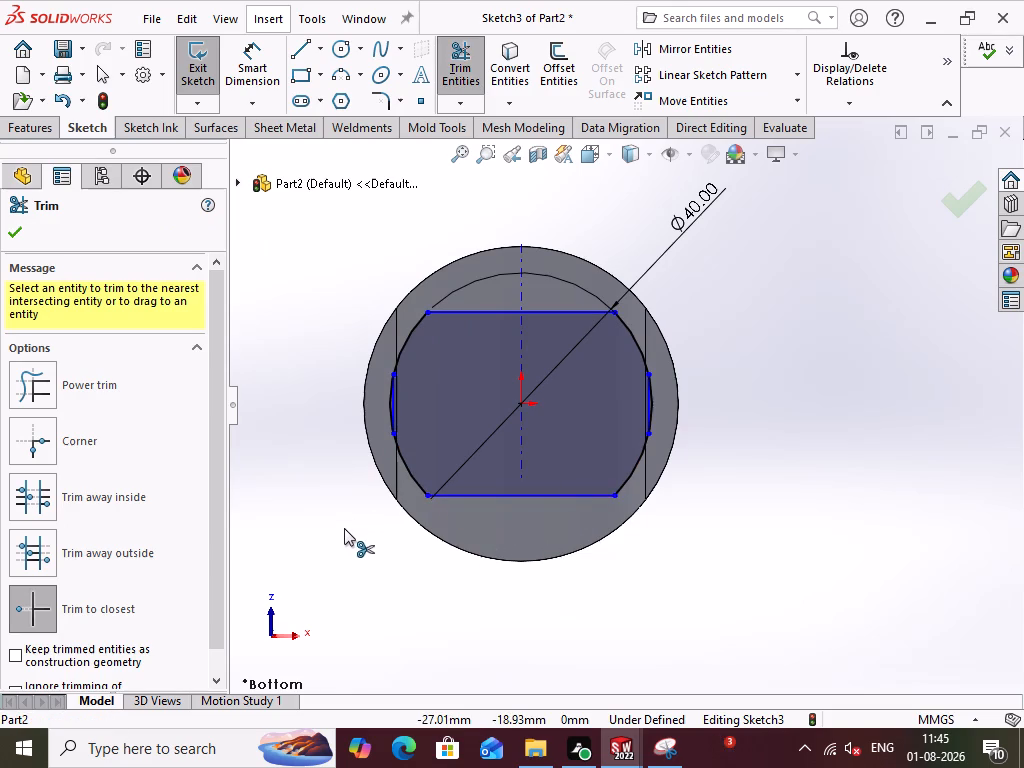
click(393, 398)
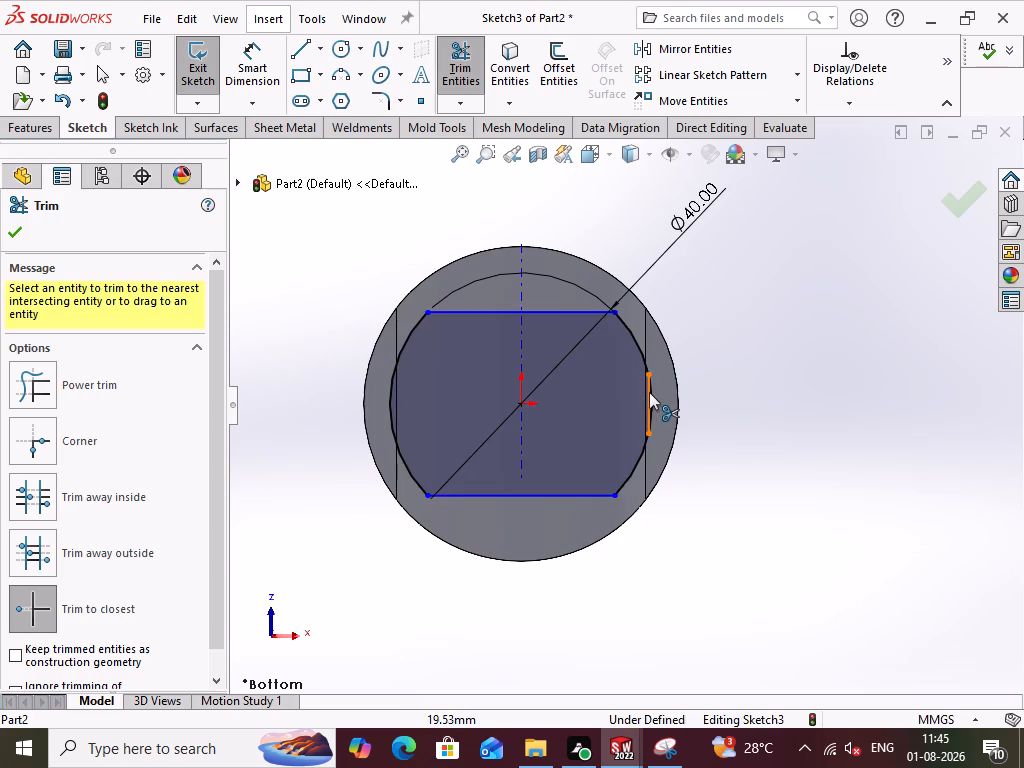
click(649, 392)
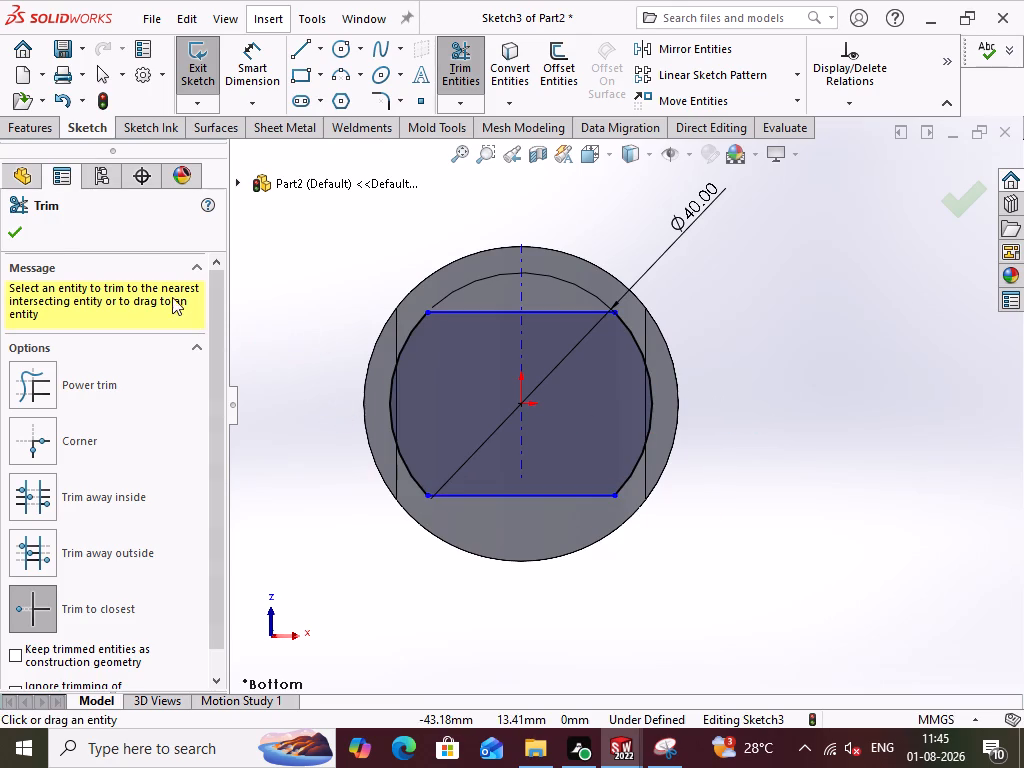
click(13, 232)
click(292, 238)
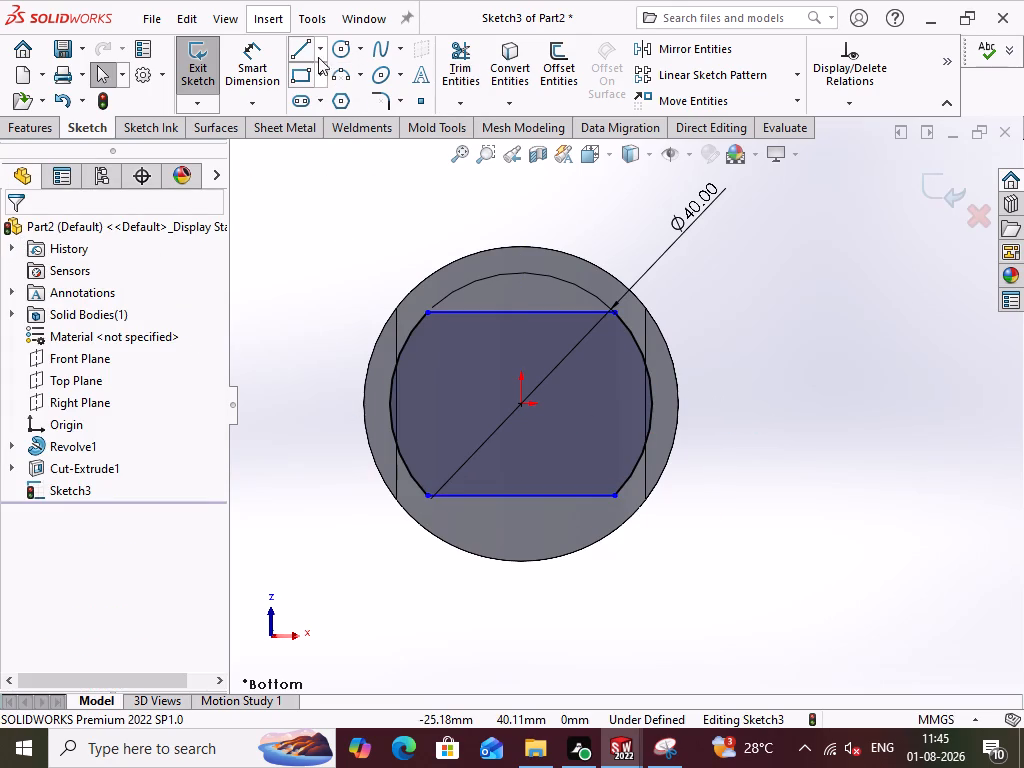
Dimension the vertical distance between the left endpoints of the two horizontal lines as 28 mm.
click(252, 66)
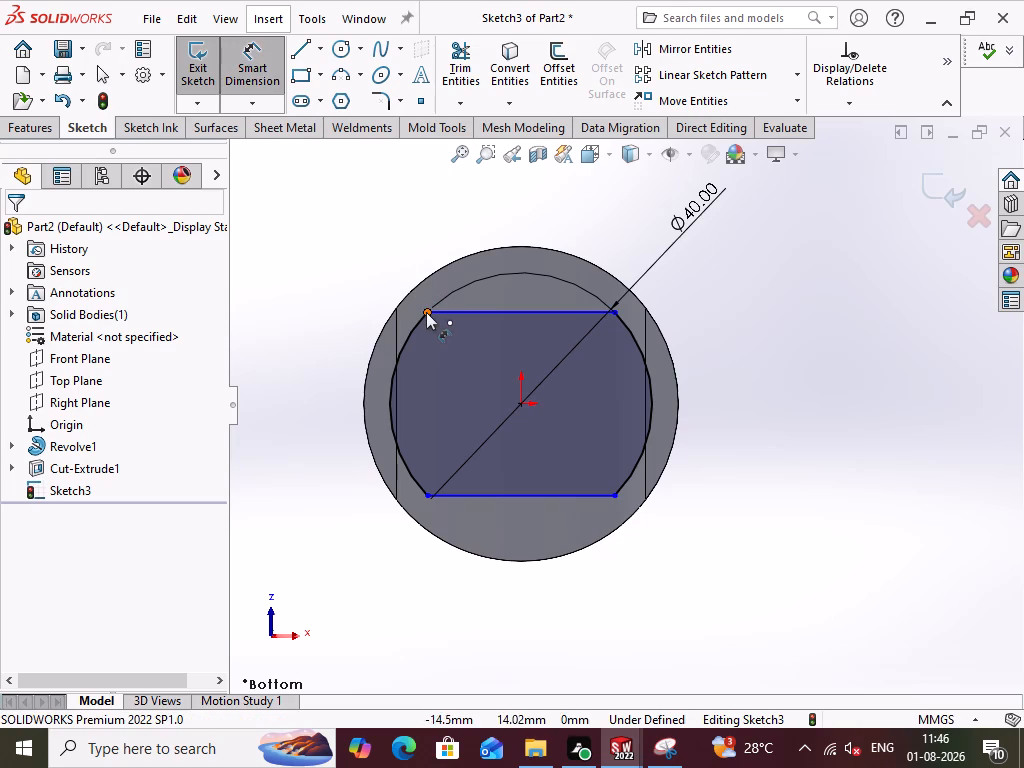
click(426, 312)
click(426, 495)
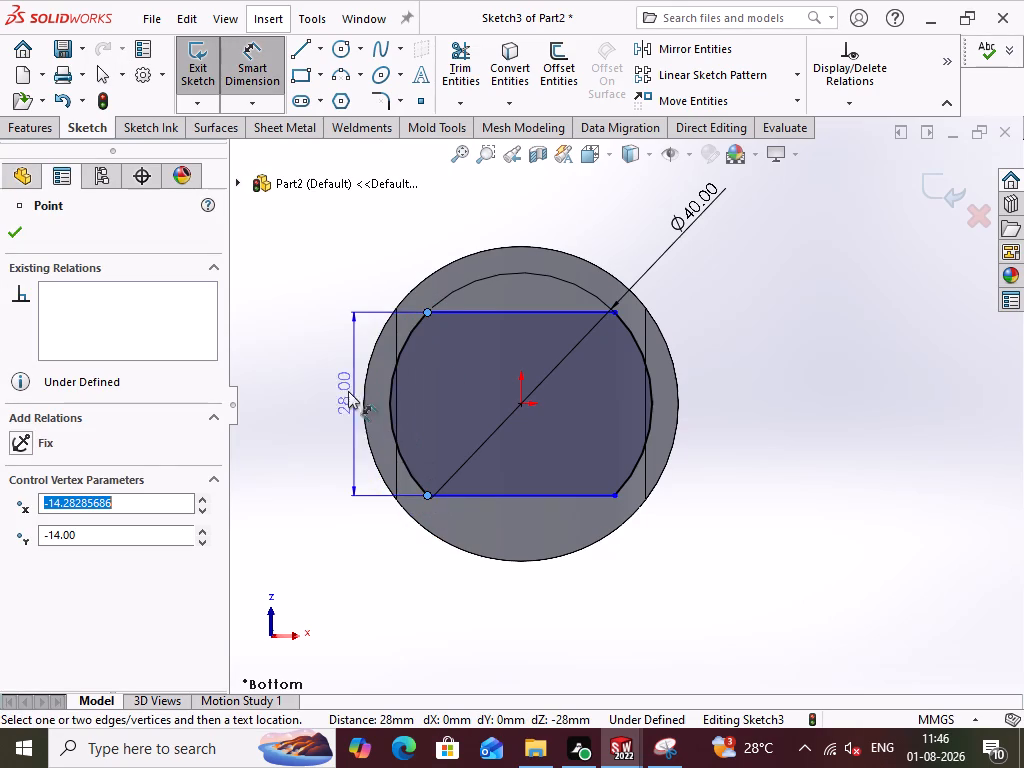
click(320, 402)
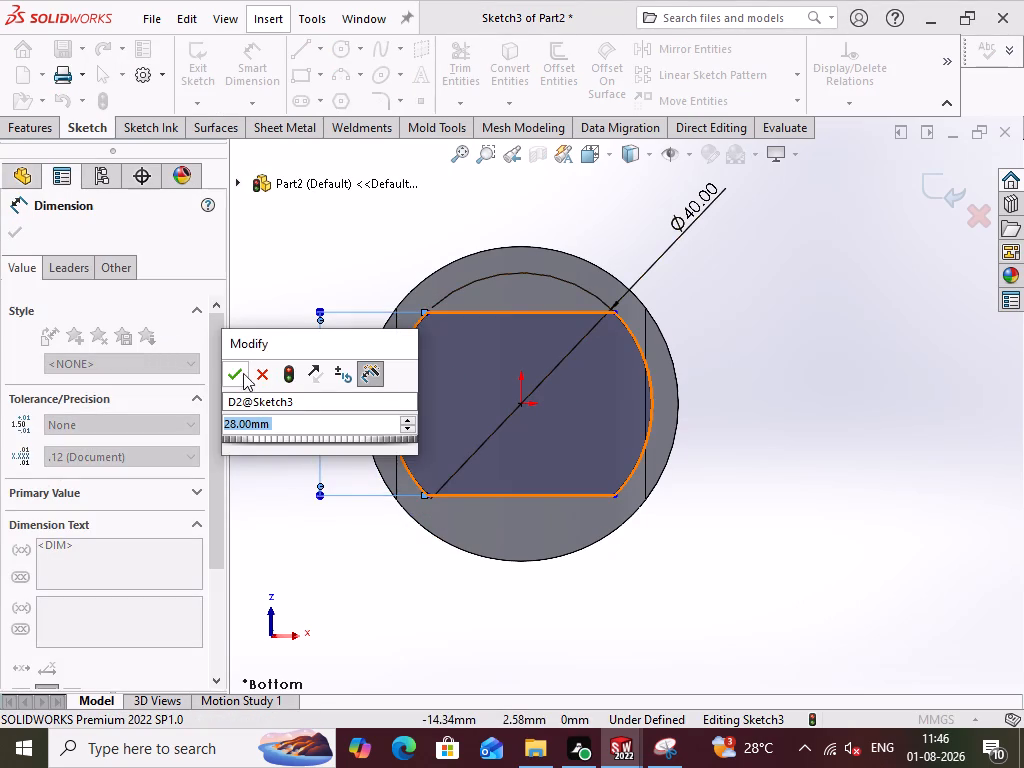
click(240, 373)
click(782, 448)
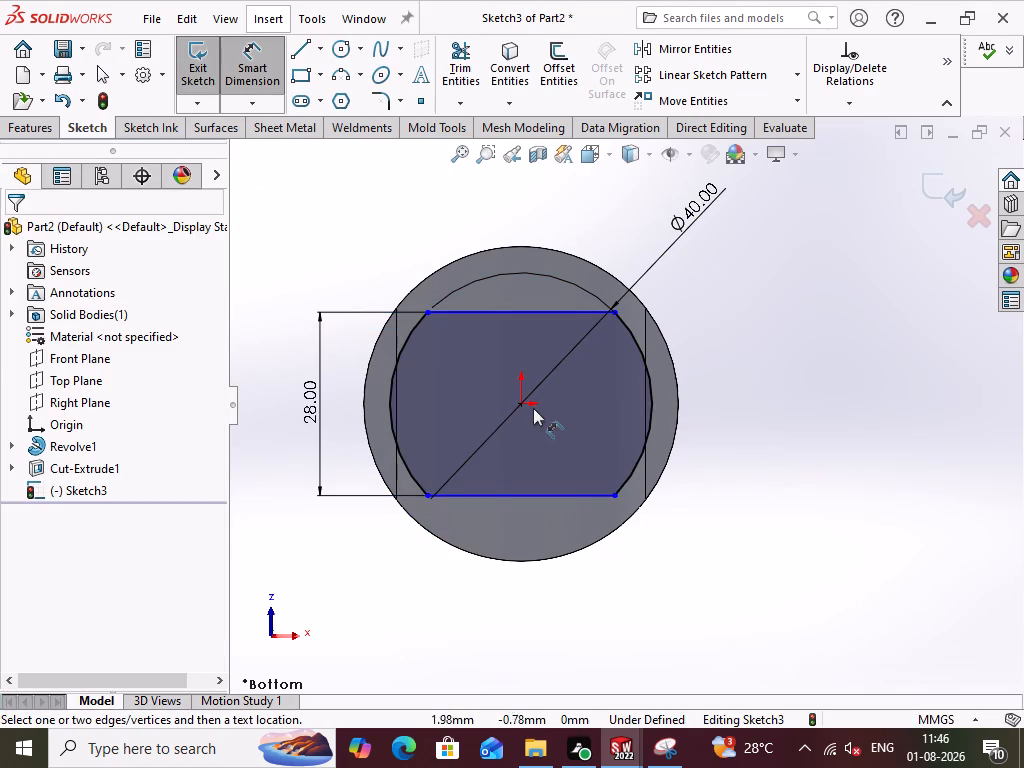
Dimension the distance from the origin to the upper horizontal line as 14 mm and finish the sketch.
click(521, 401)
click(575, 309)
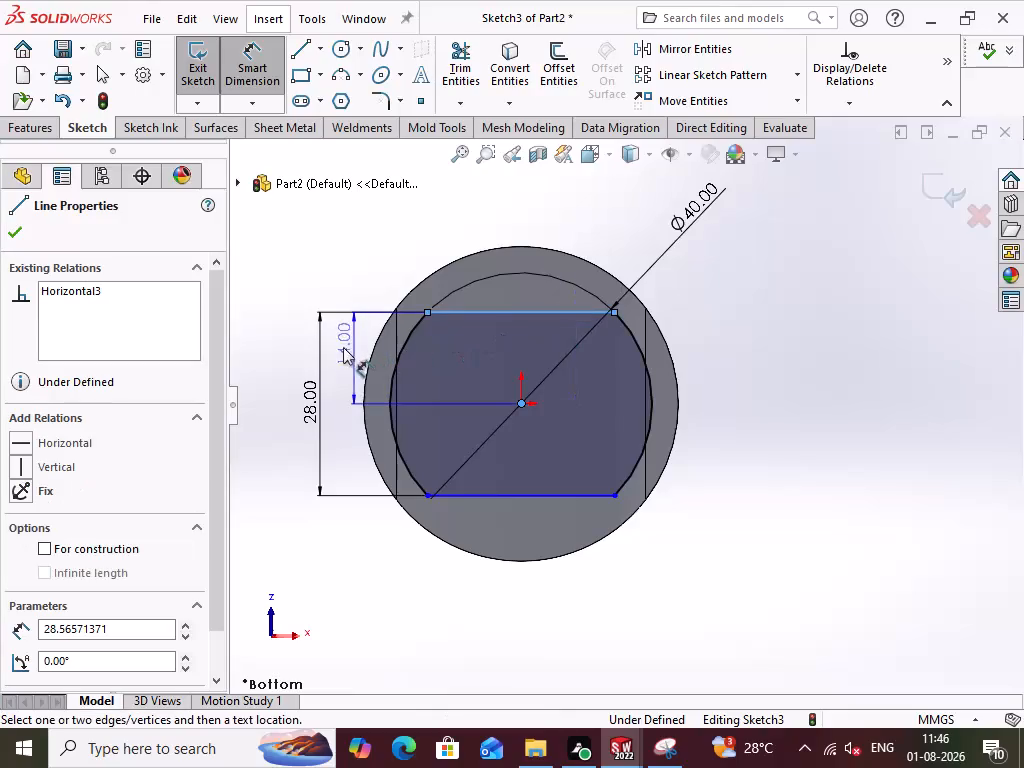
click(346, 361)
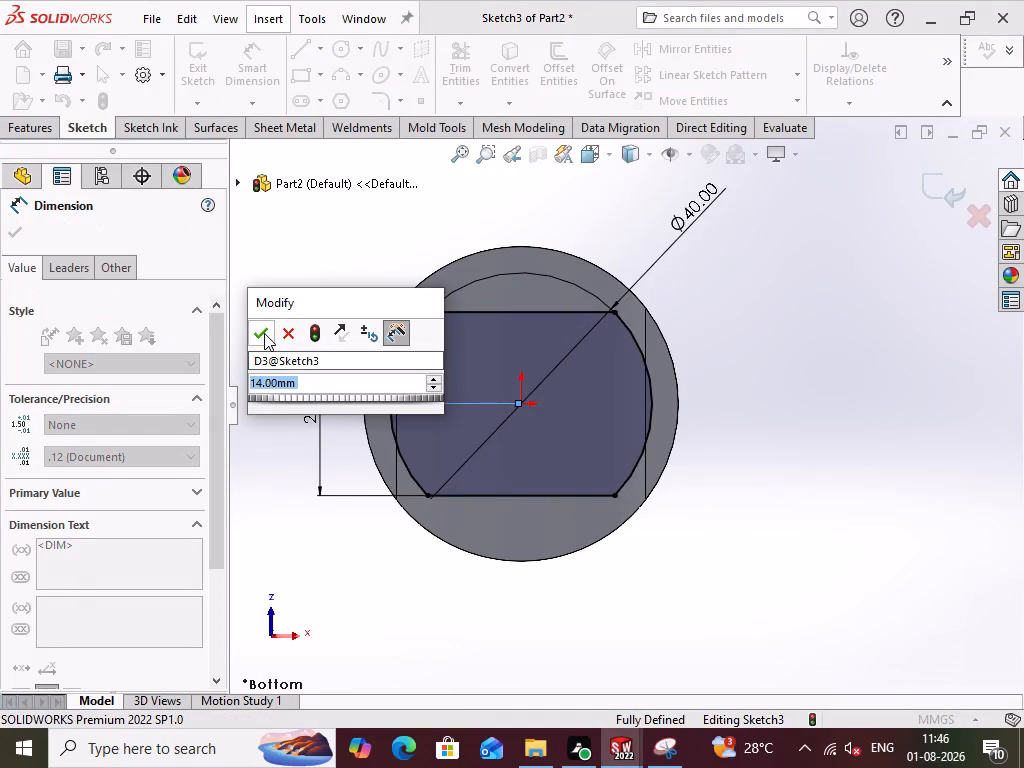
click(264, 333)
click(803, 436)
scroll(741, 448, up, 1)
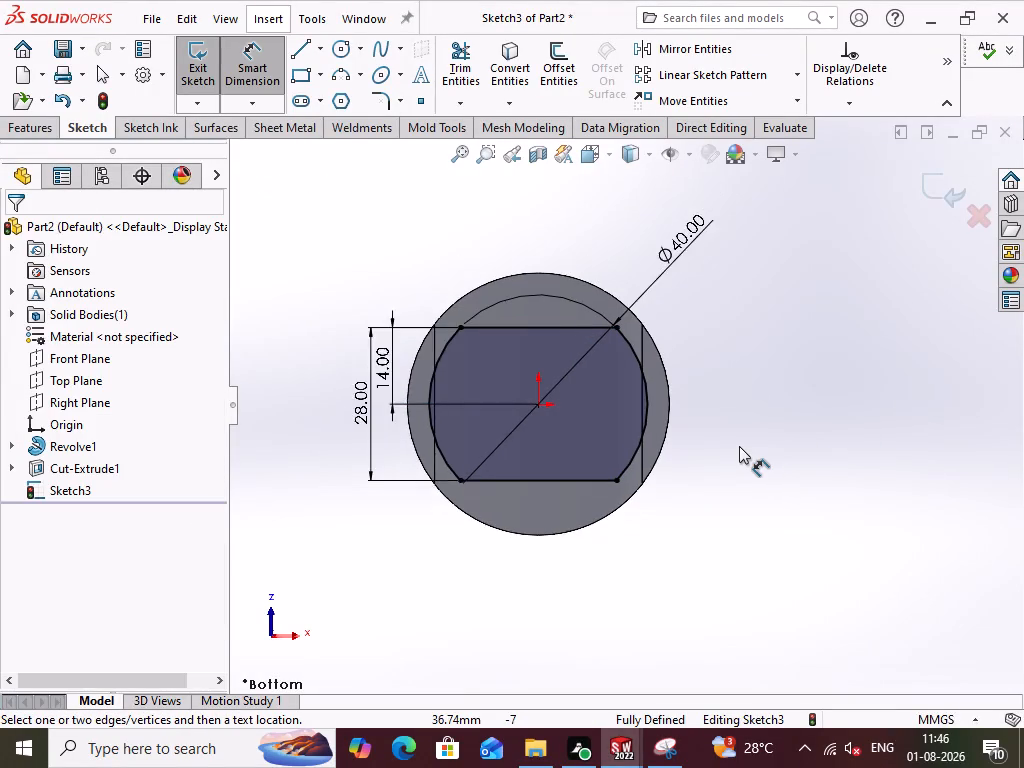
scroll(739, 446, up, 1)
click(932, 190)
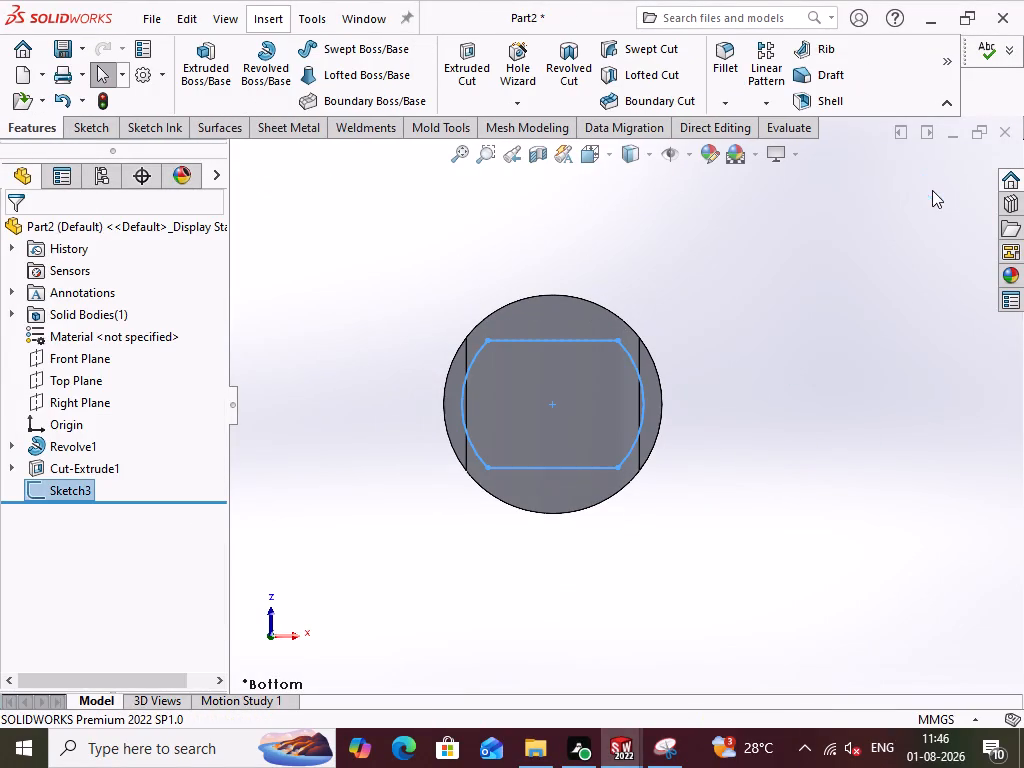
Cut-extrude the flat-sided underside profile into the piston with a blind depth of 37 mm.
middle_drag(810, 293, 787, 423)
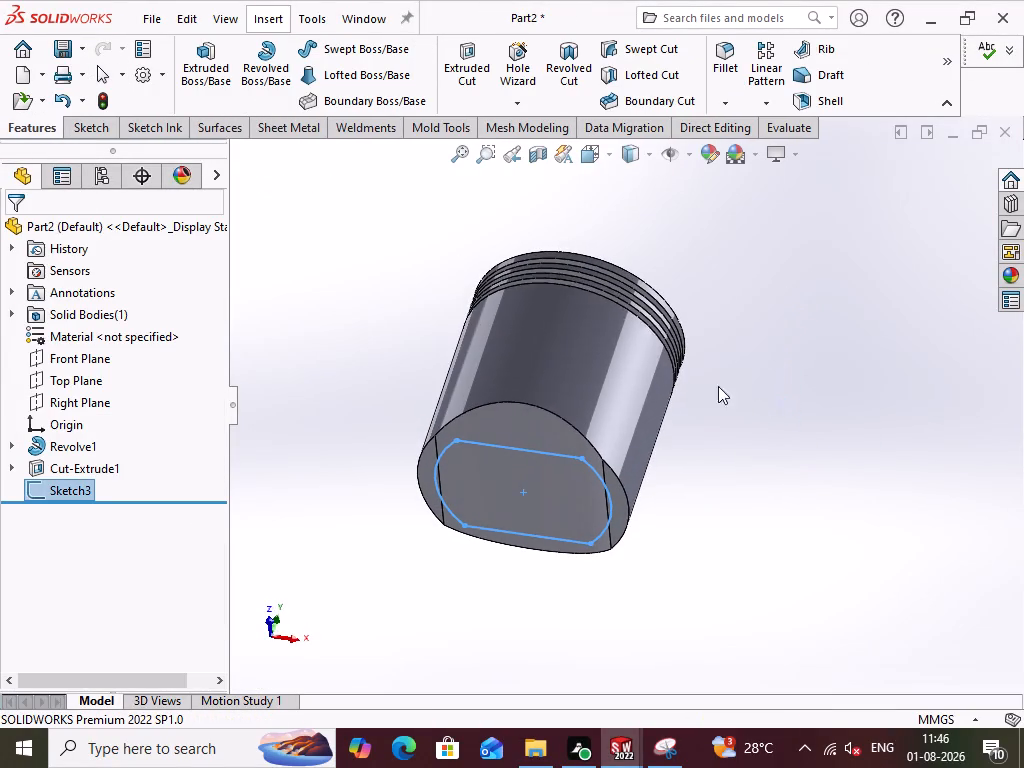
click(472, 71)
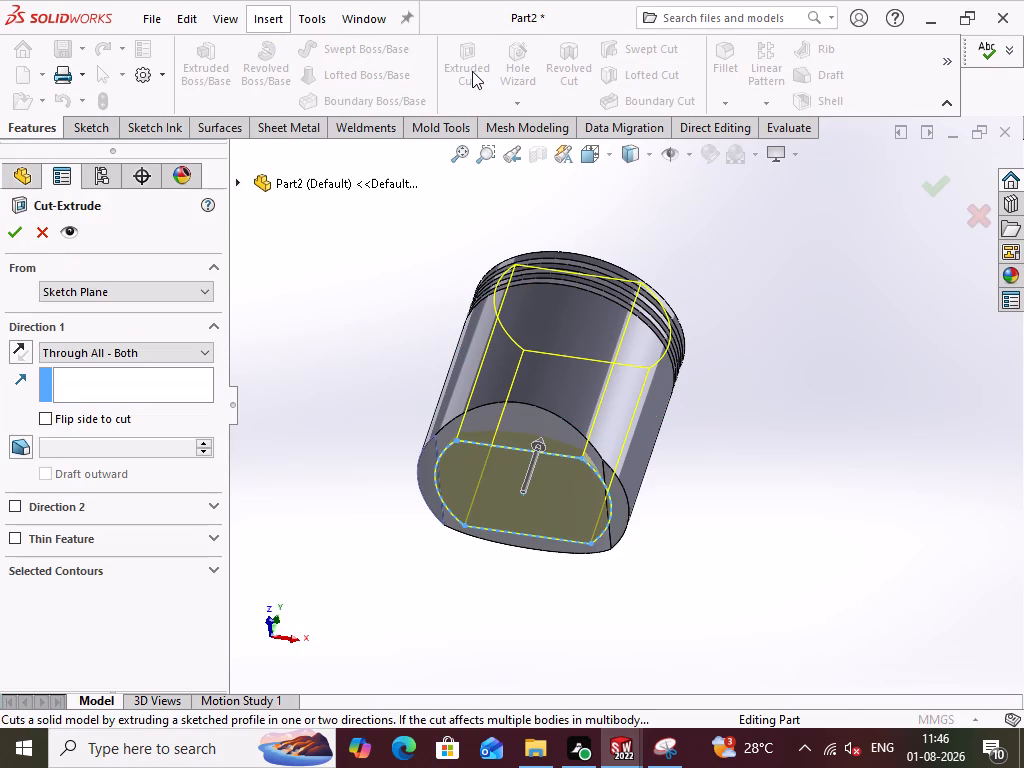
middle_drag(748, 349, 778, 483)
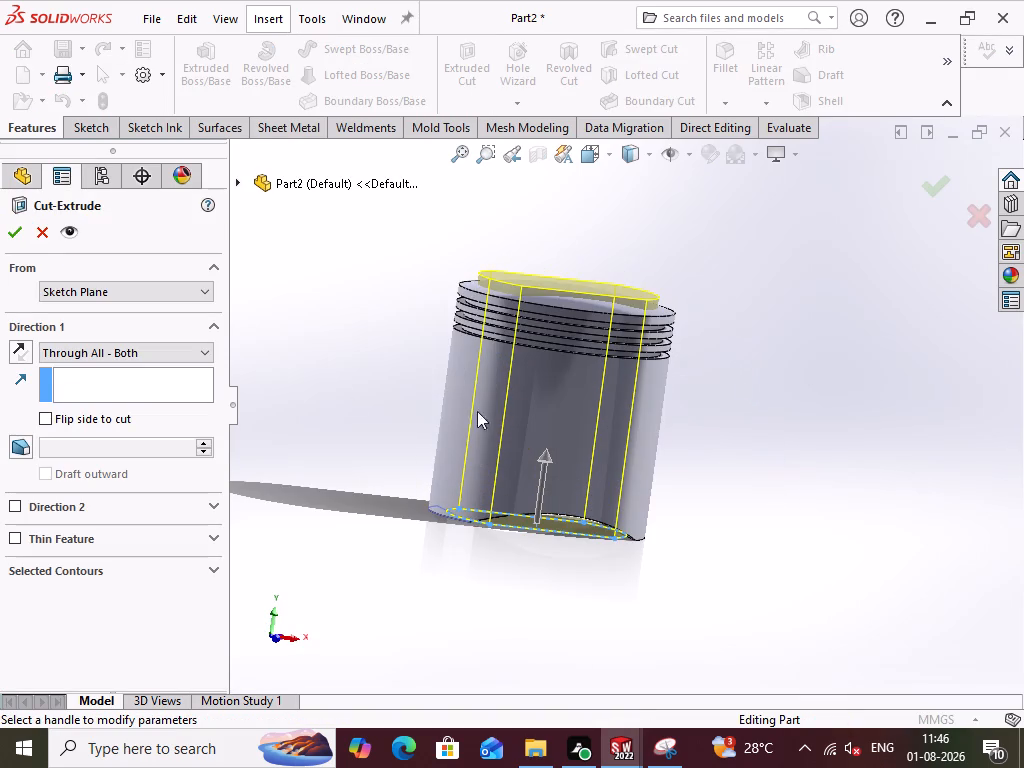
click(193, 349)
click(104, 371)
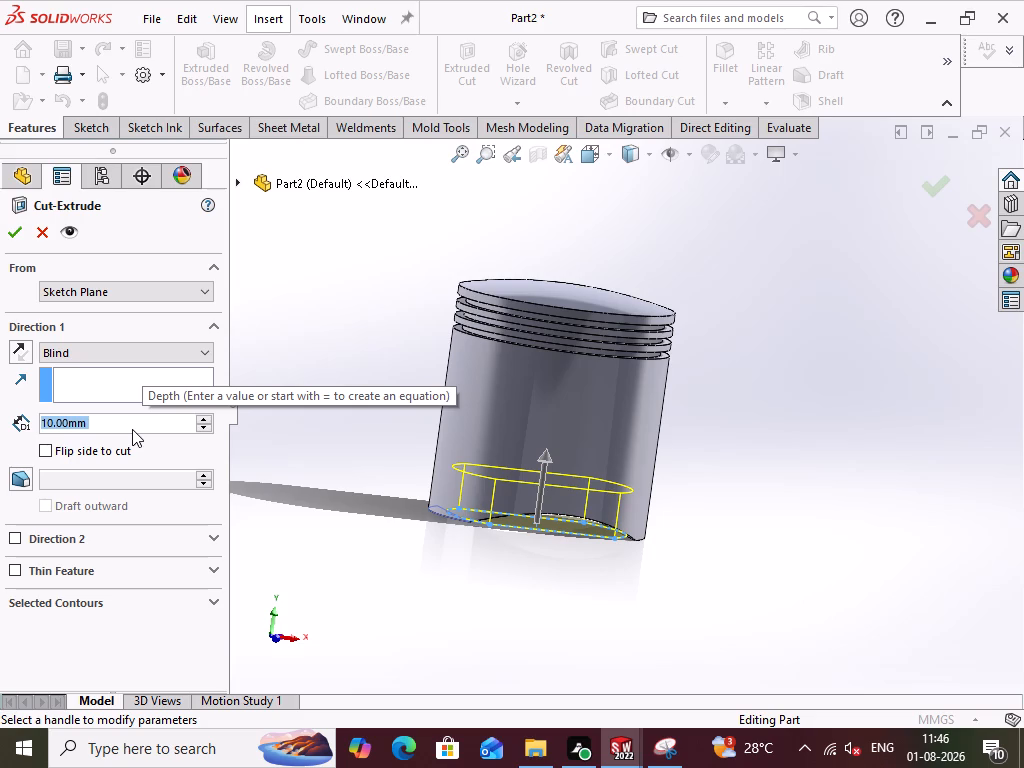
text(37)
click(367, 422)
middle_drag(405, 568, 403, 565)
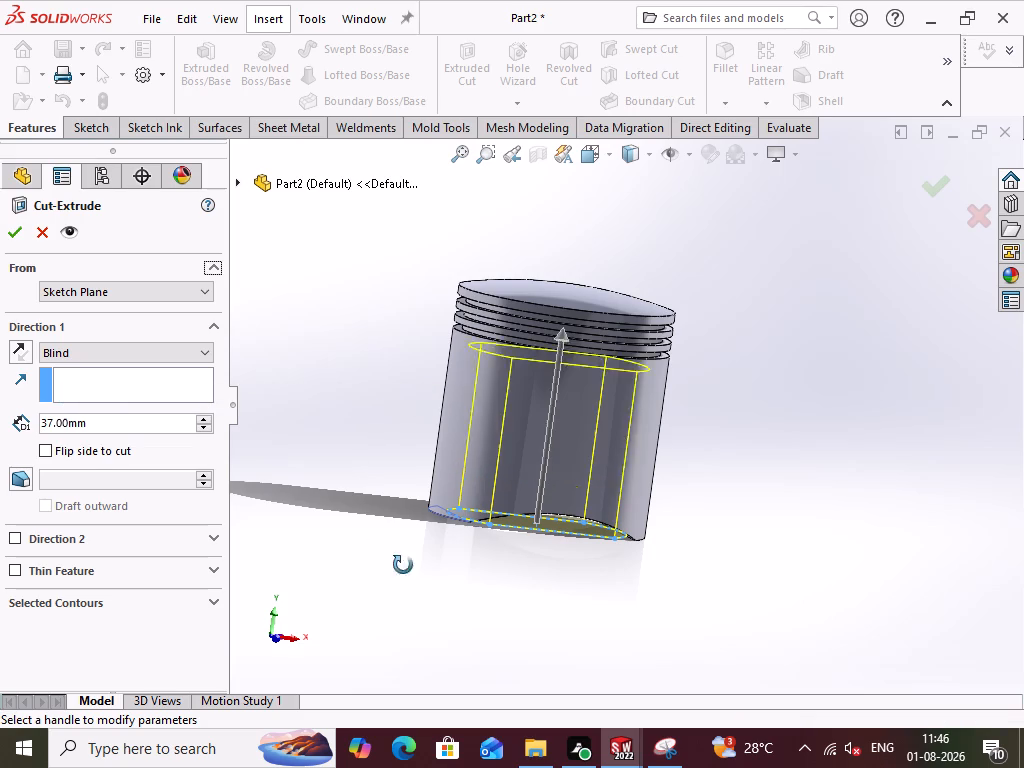
middle_drag(403, 565, 389, 557)
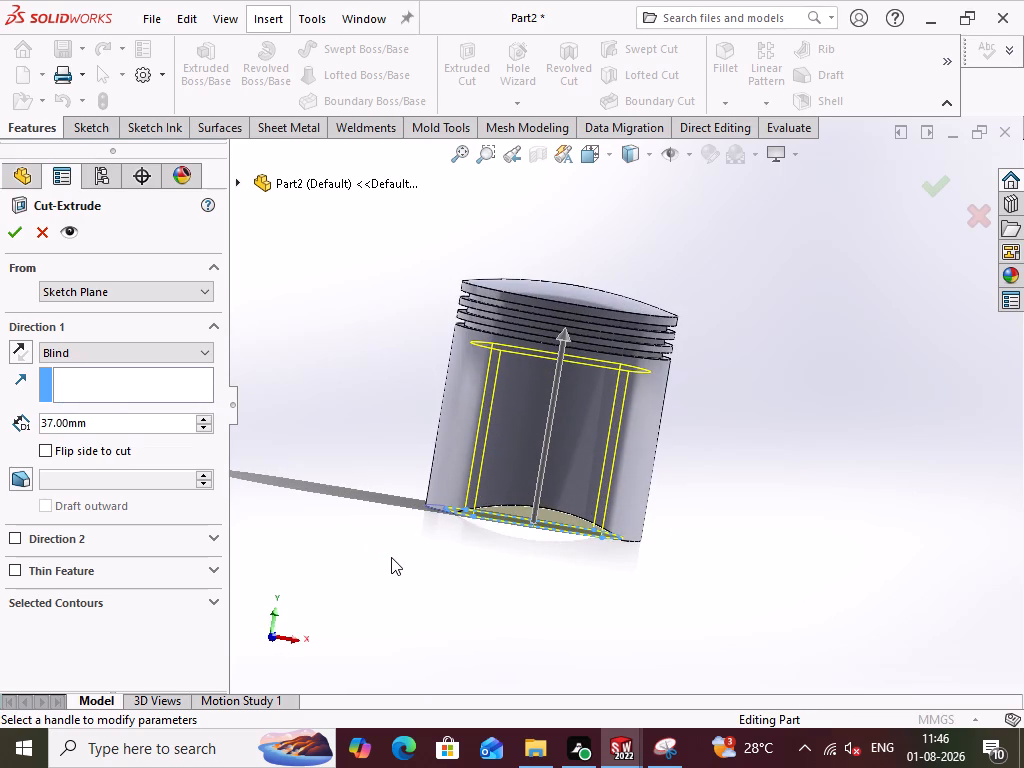
key(ctrl+1)
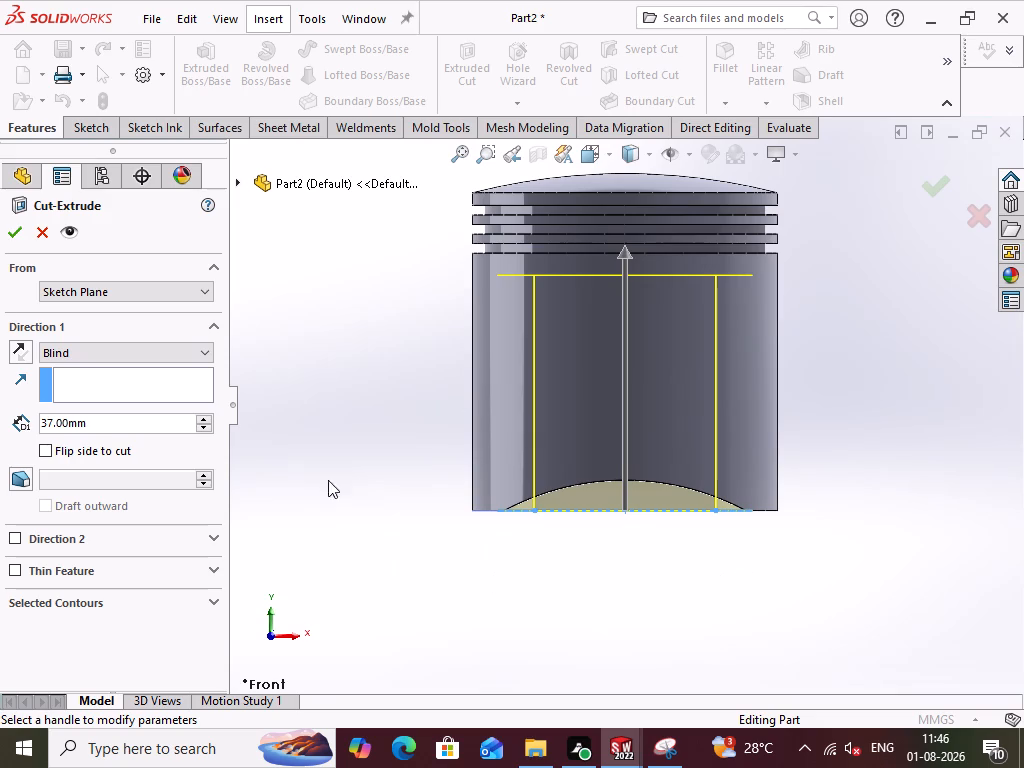
click(19, 236)
click(365, 472)
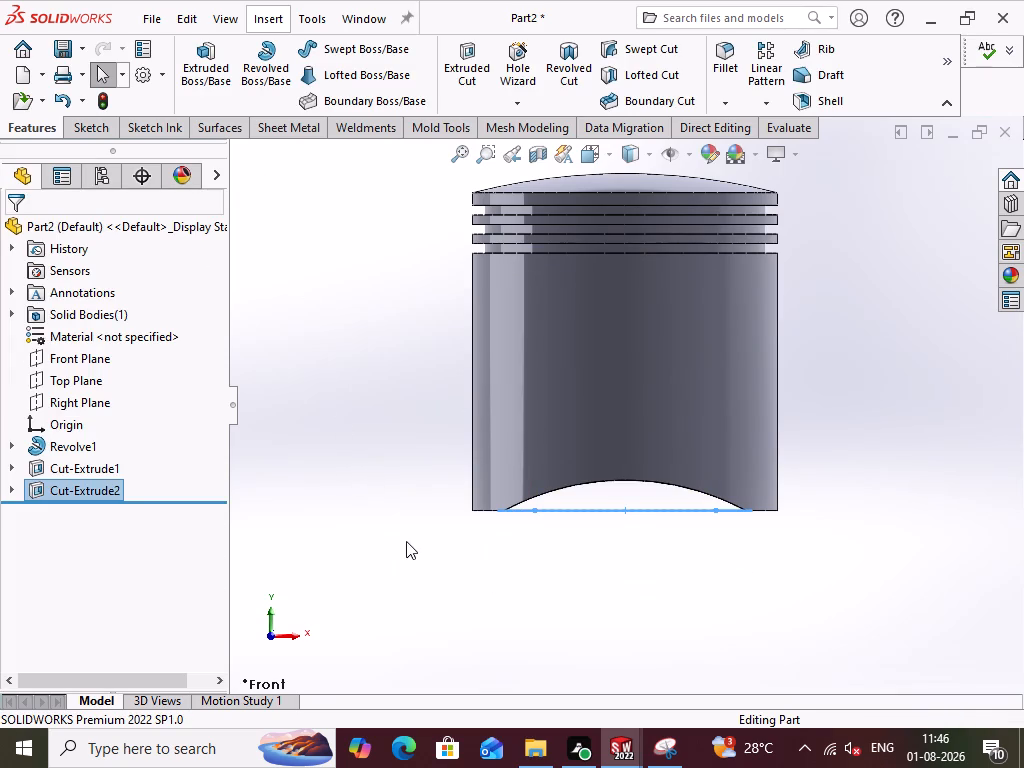
Examine the piston's underside from below, checking the flat-sided pocket and the curved skirt relief faces.
middle_drag(406, 541, 421, 327)
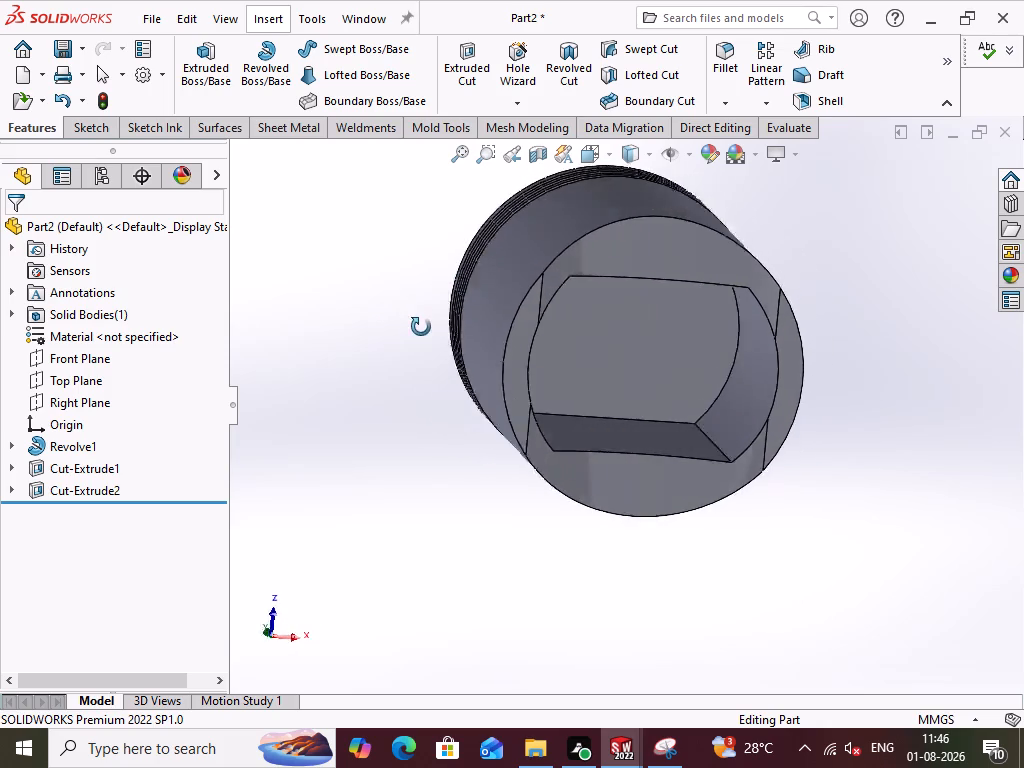
middle_drag(421, 327, 407, 304)
key(ctrl+5)
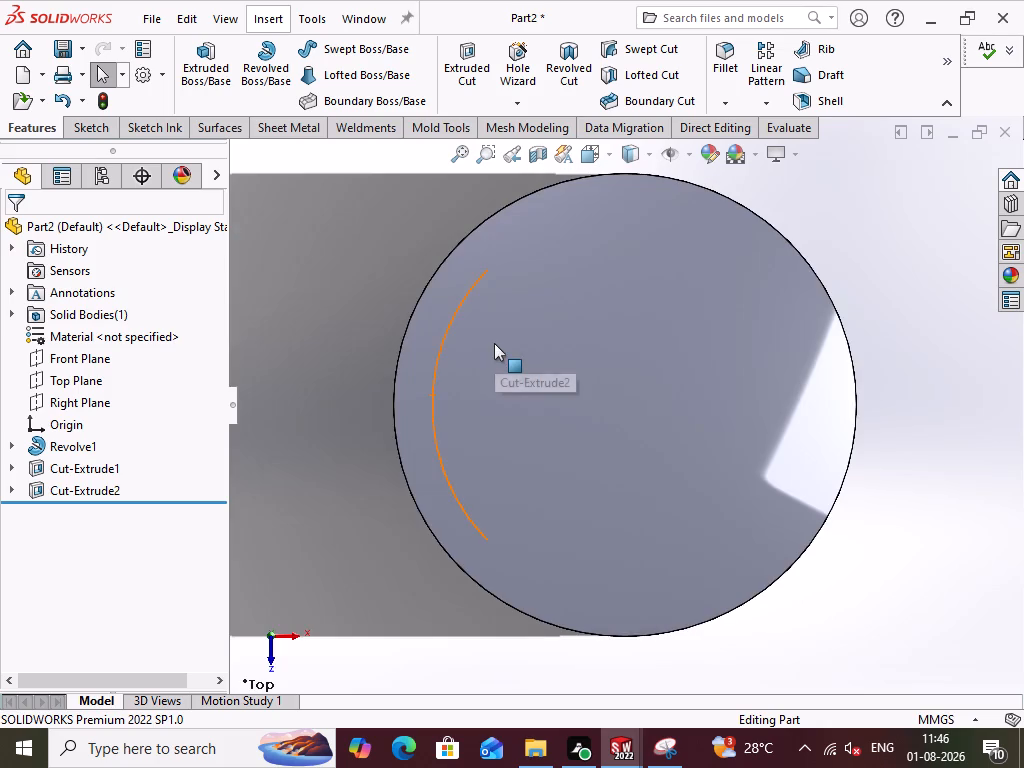
key(ctrl+6)
scroll(782, 553, up, 2)
scroll(847, 472, up, 1)
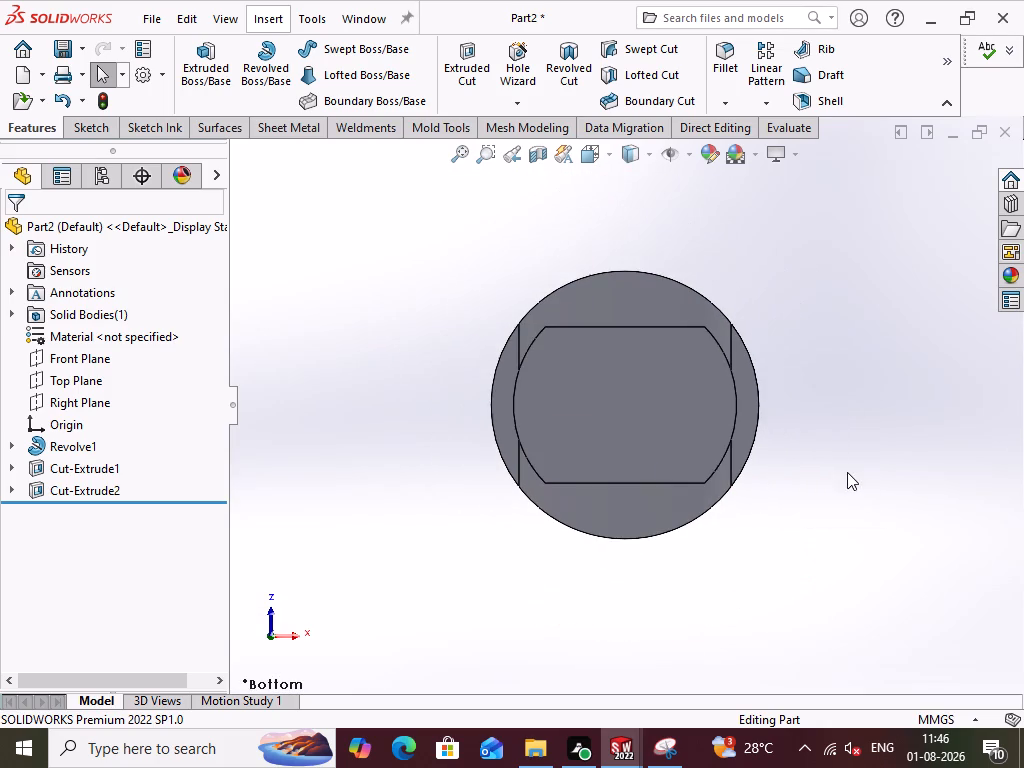
click(789, 531)
click(641, 307)
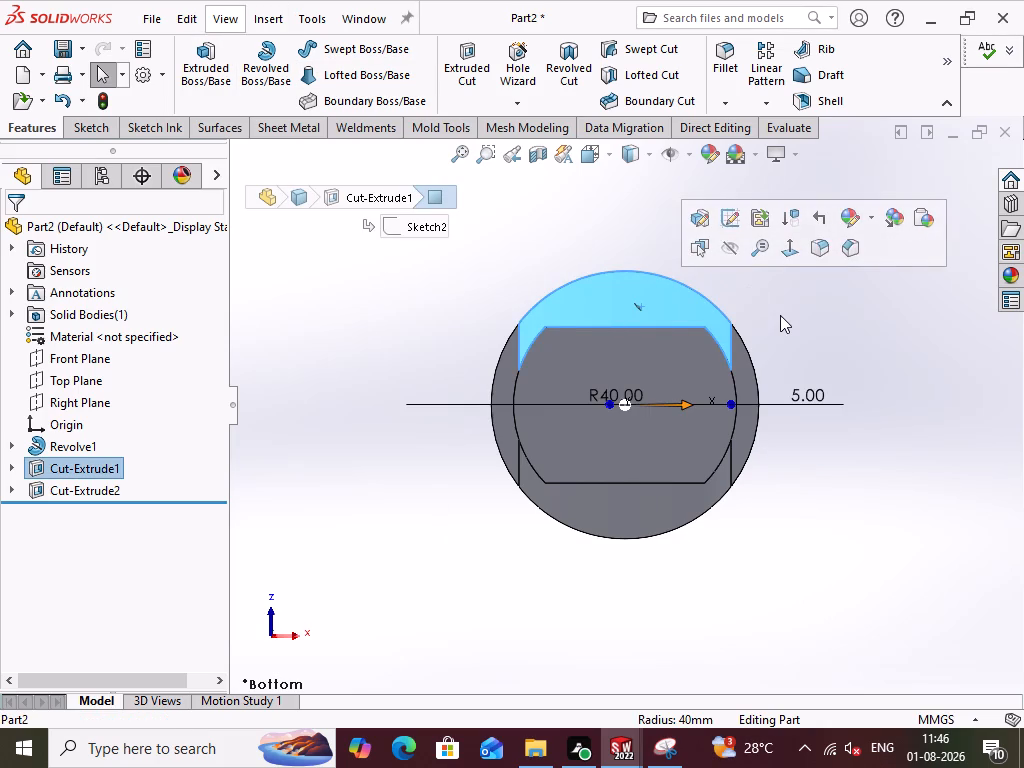
click(780, 315)
click(825, 317)
click(624, 295)
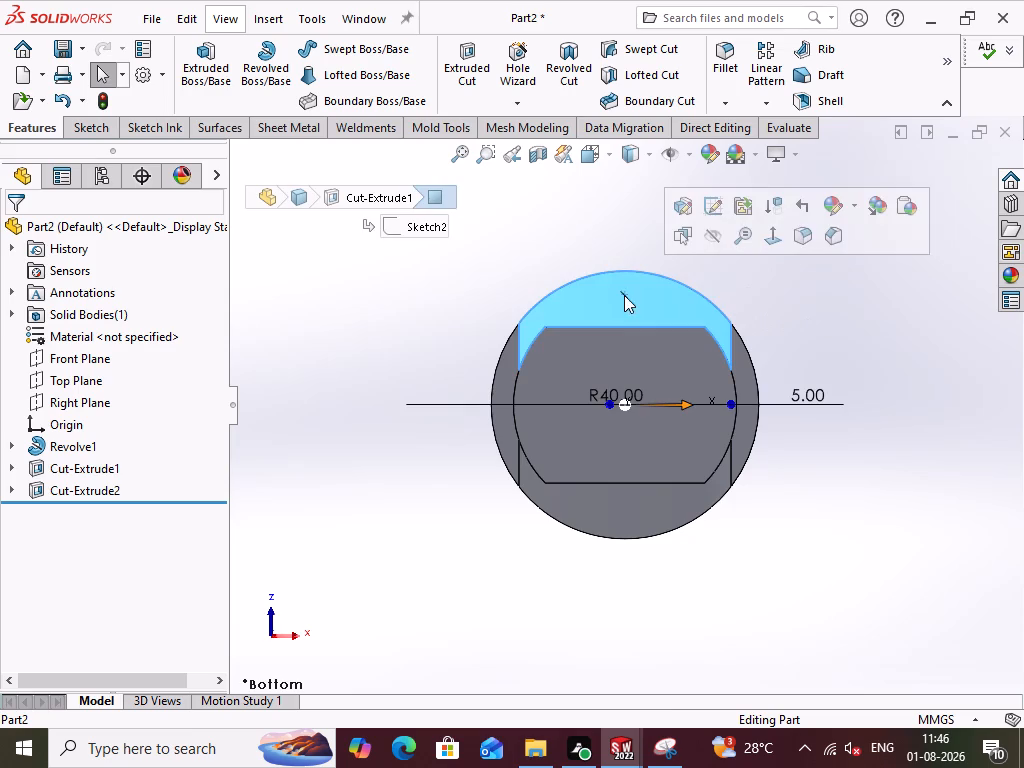
click(765, 276)
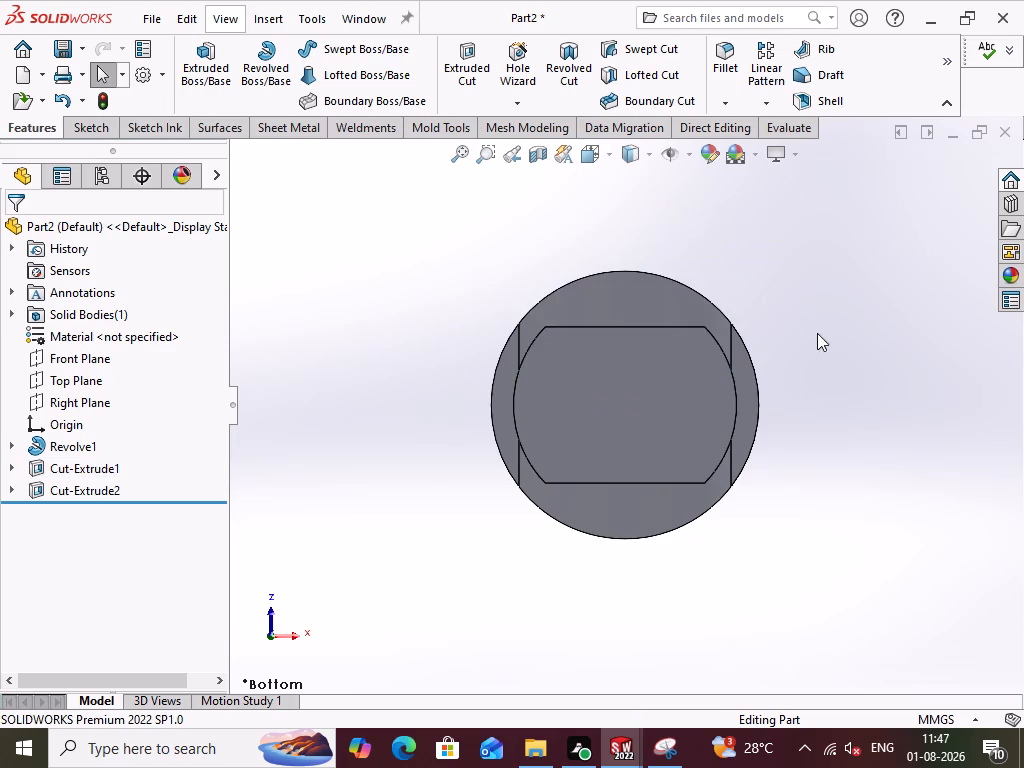
click(830, 354)
Start a sketch on the flat bottom rim face and draw a horizontal line about 38 mm long joining the two relief edges' upper endpoints.
middle_drag(401, 258, 450, 334)
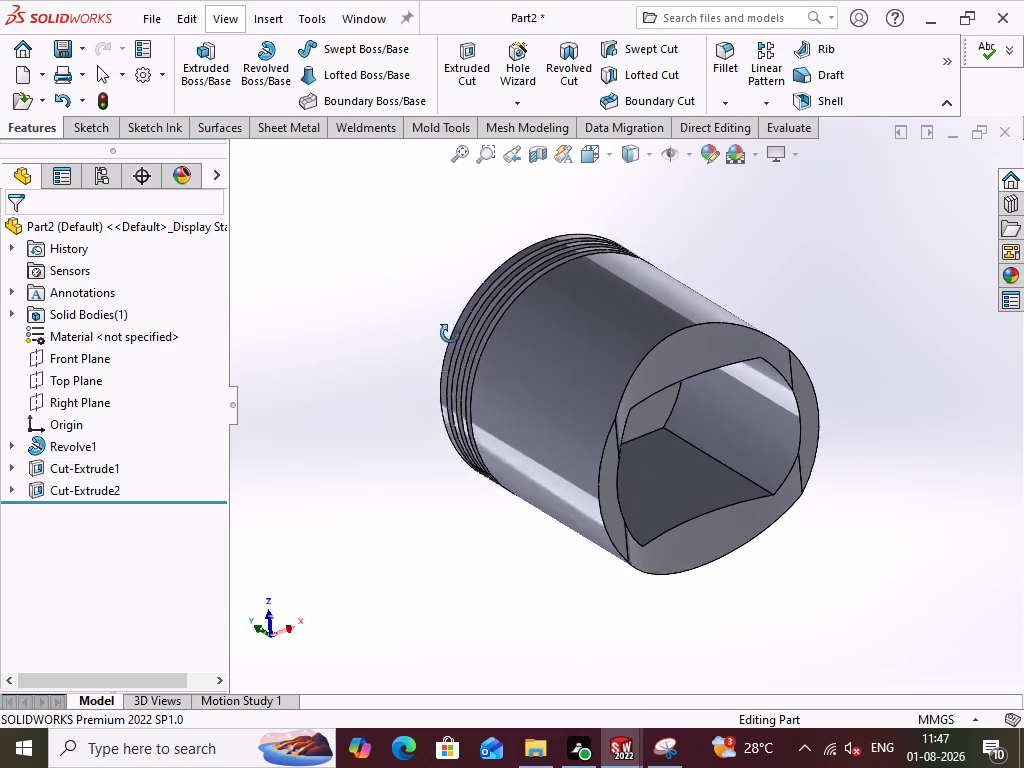
middle_drag(450, 334, 449, 333)
click(610, 470)
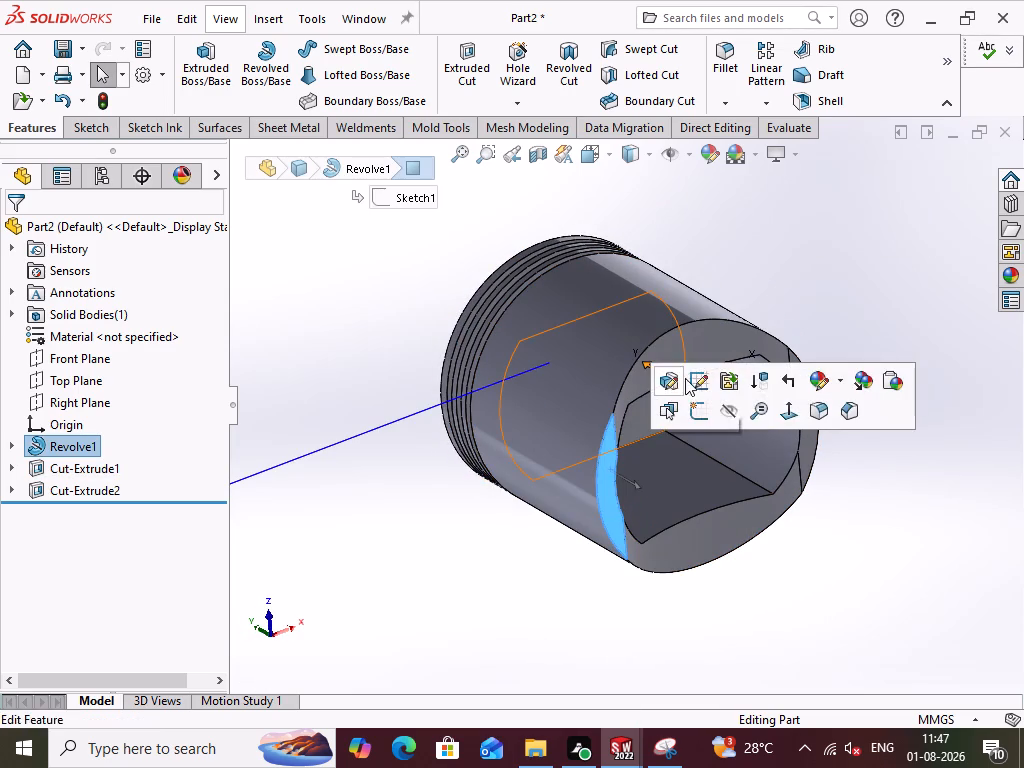
click(704, 413)
scroll(797, 491, up, 2)
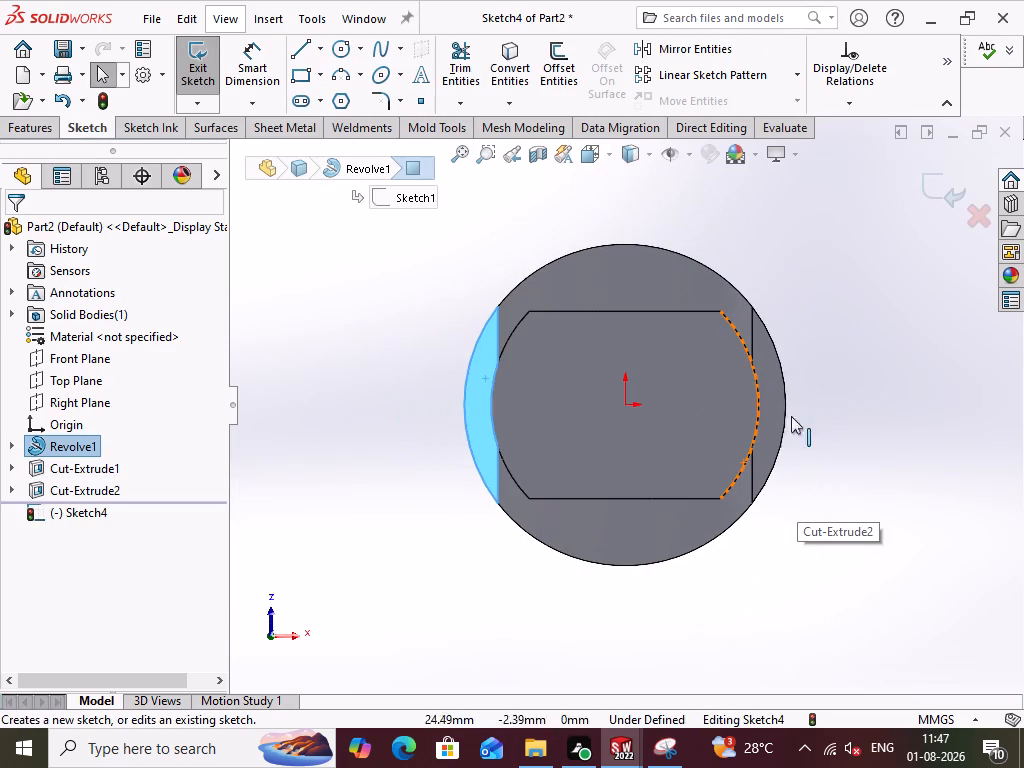
click(904, 378)
scroll(891, 377, up, 1)
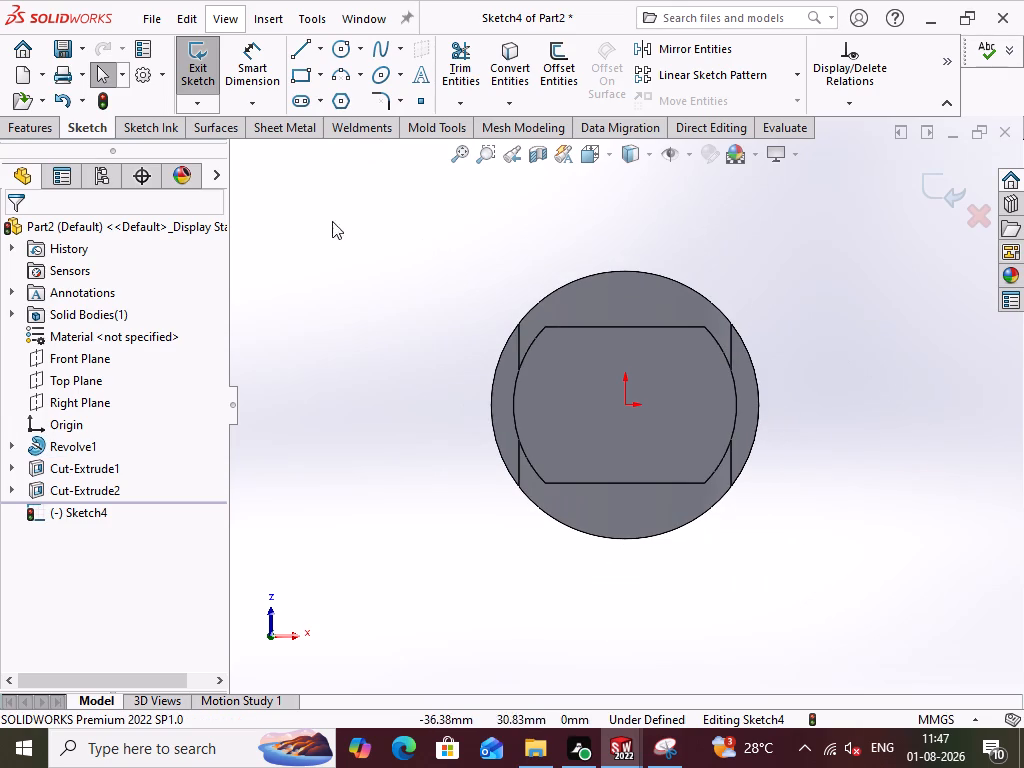
click(308, 51)
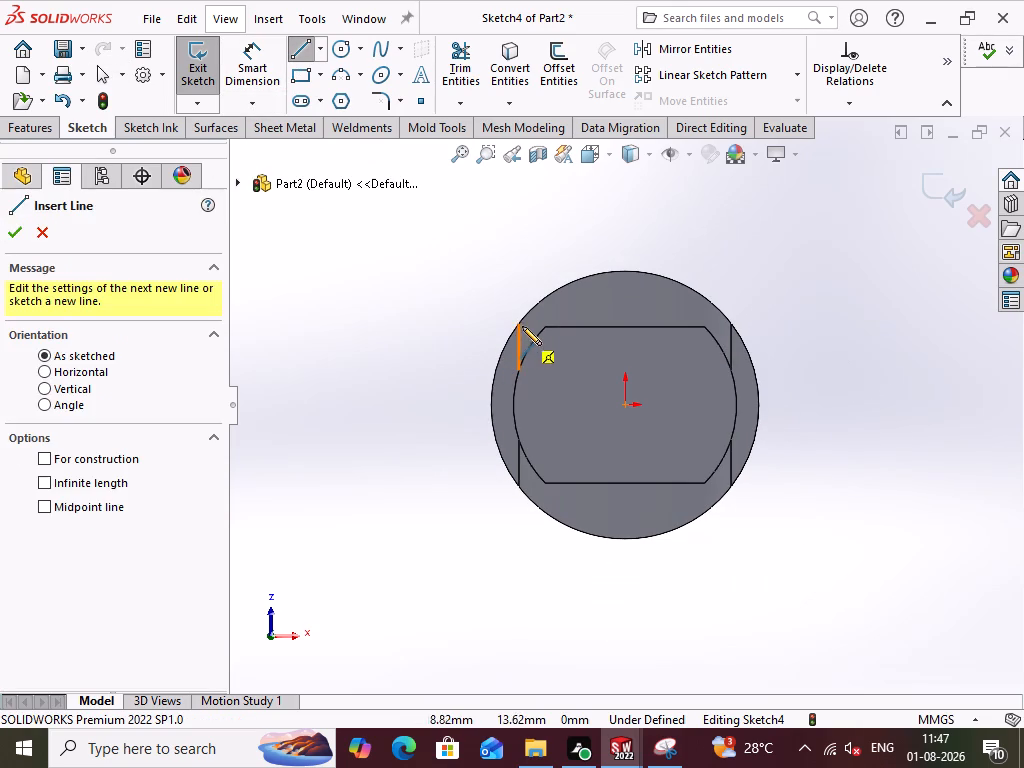
click(520, 324)
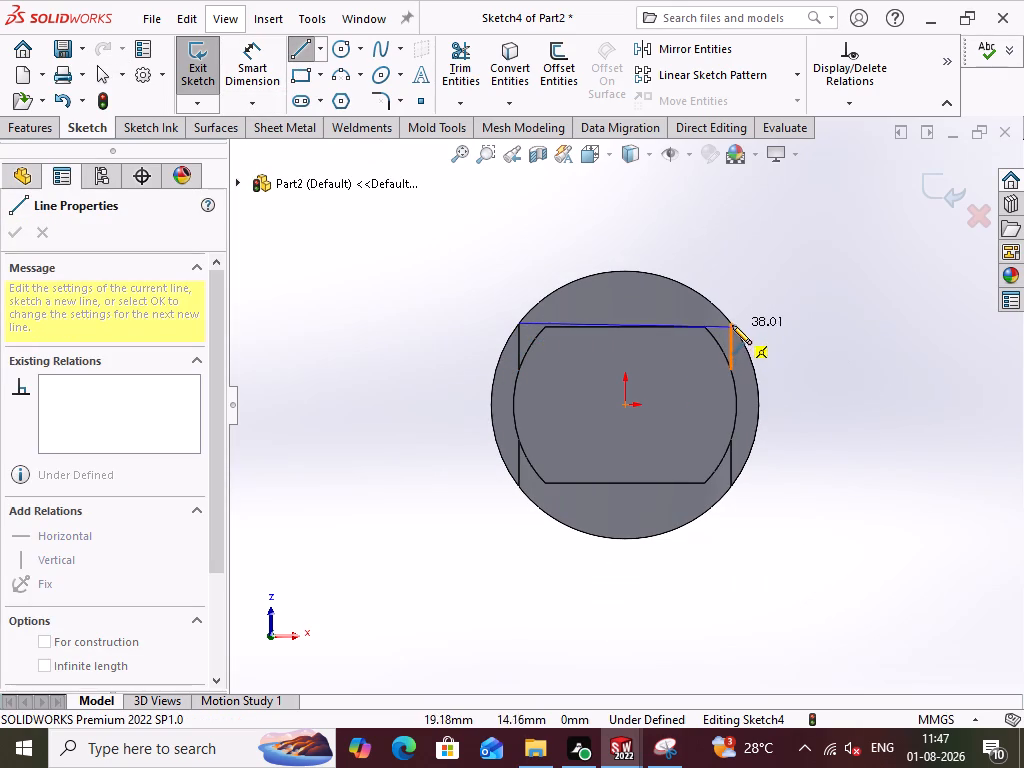
click(731, 323)
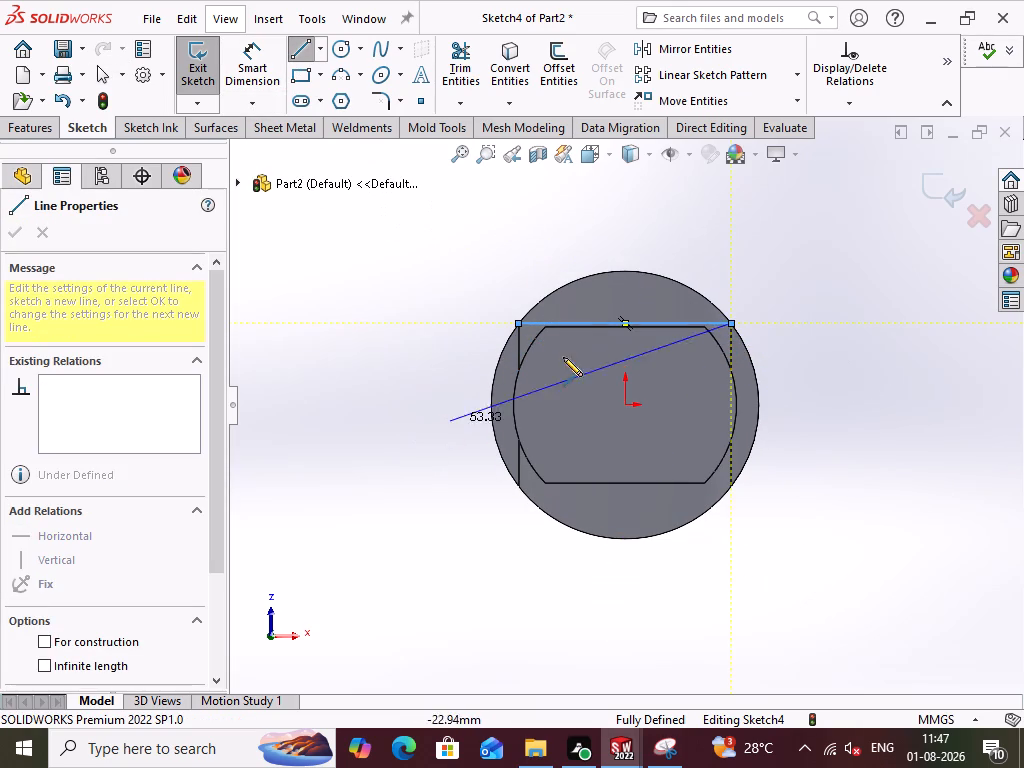
right_click(814, 217)
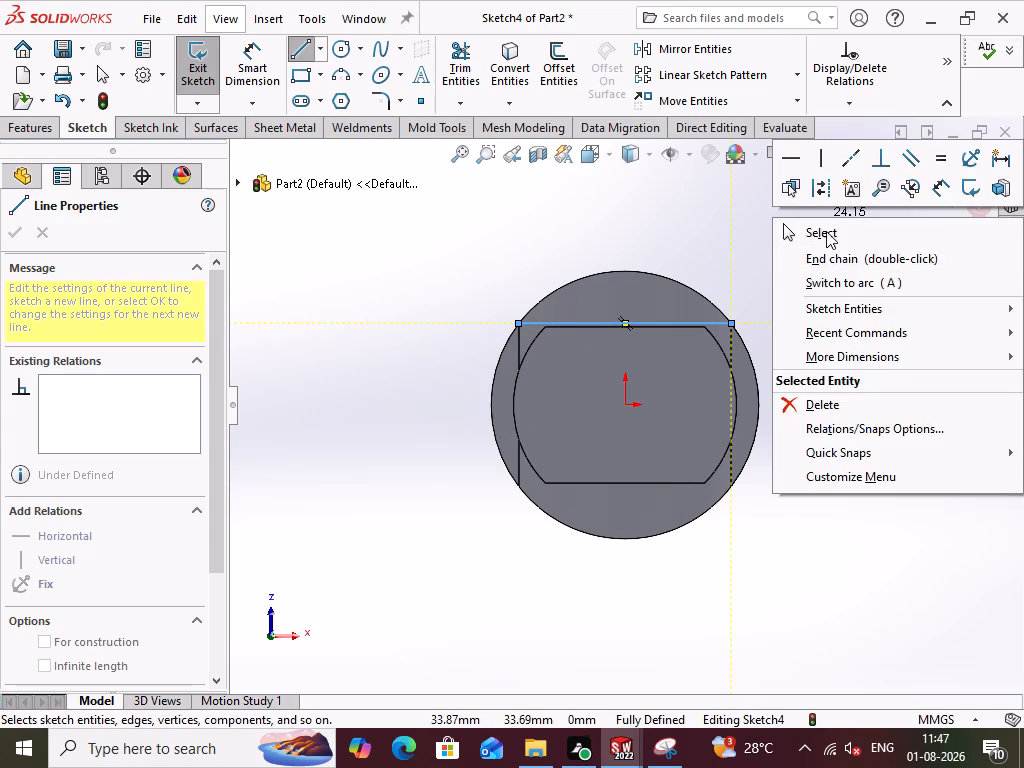
click(826, 231)
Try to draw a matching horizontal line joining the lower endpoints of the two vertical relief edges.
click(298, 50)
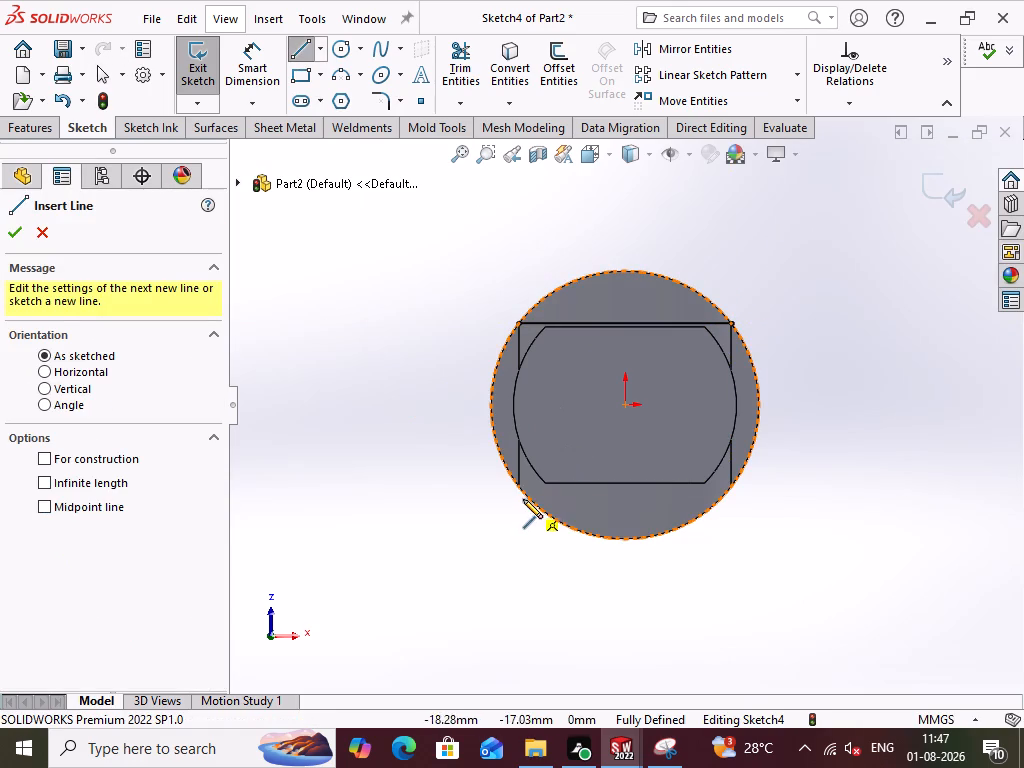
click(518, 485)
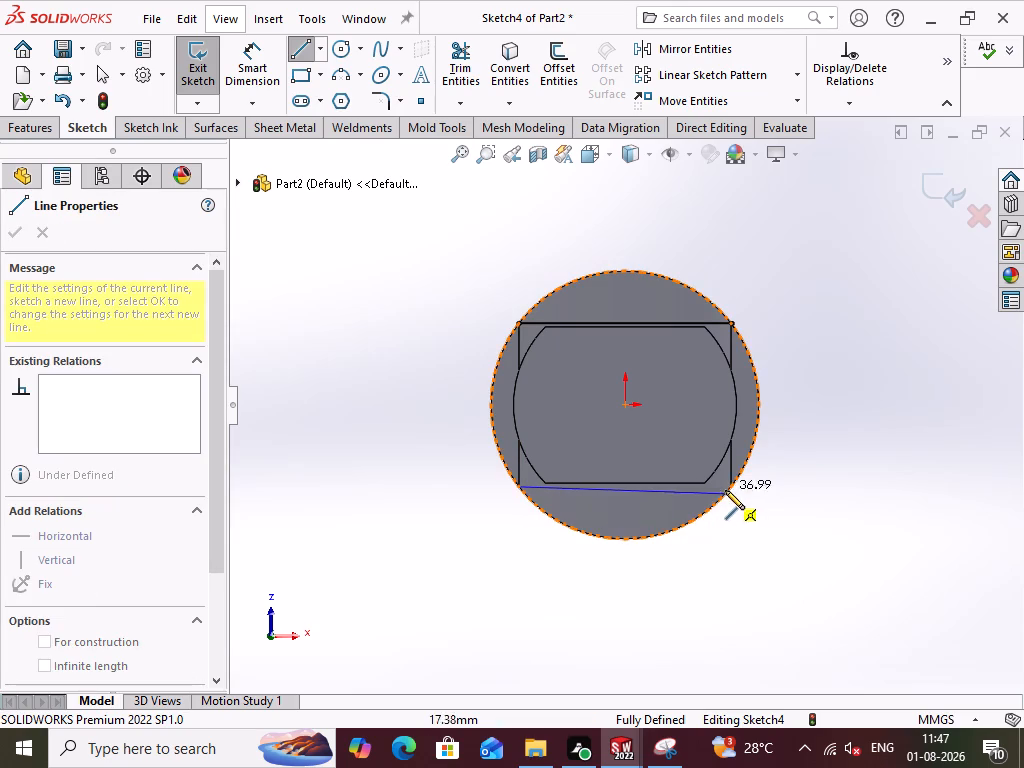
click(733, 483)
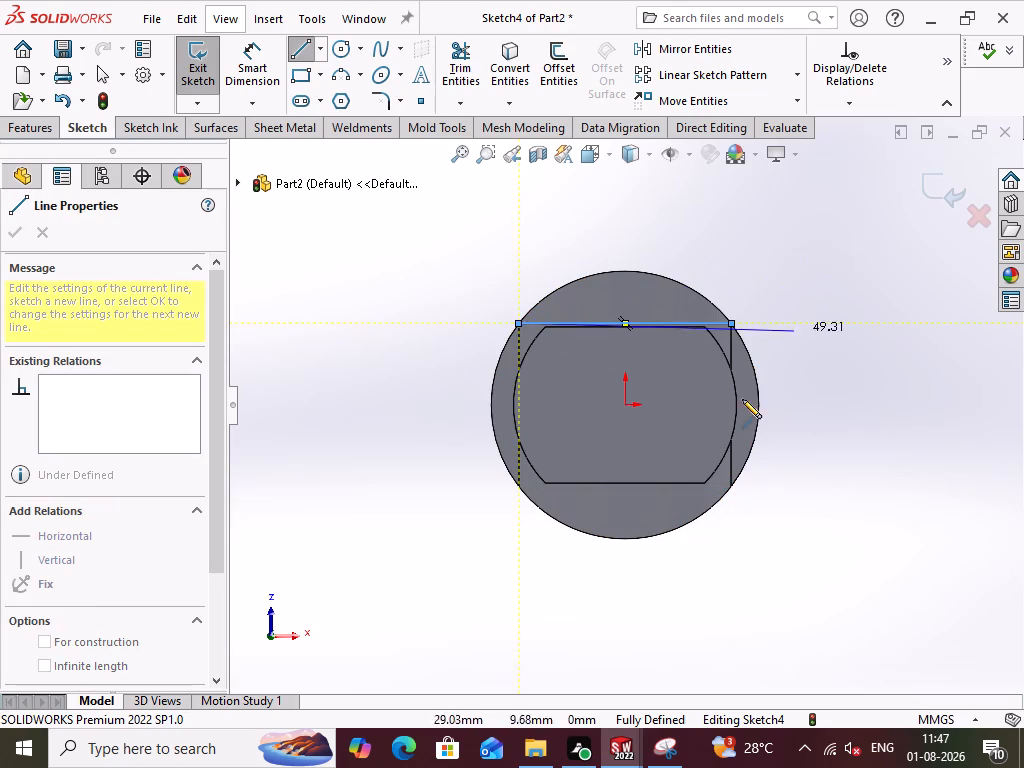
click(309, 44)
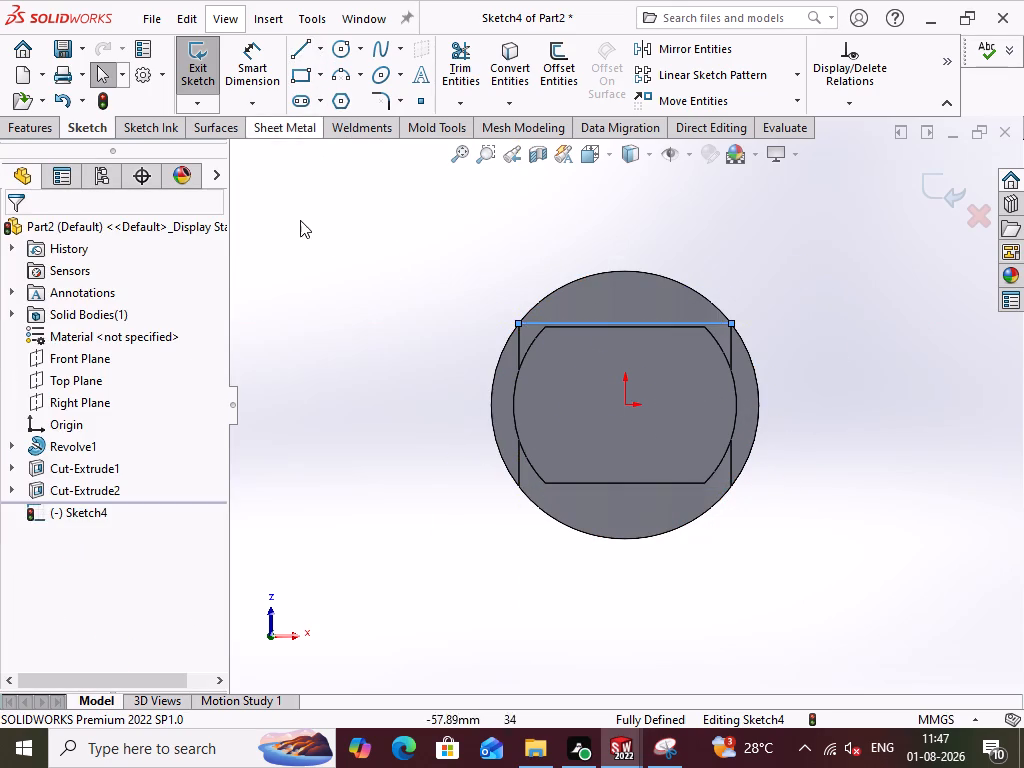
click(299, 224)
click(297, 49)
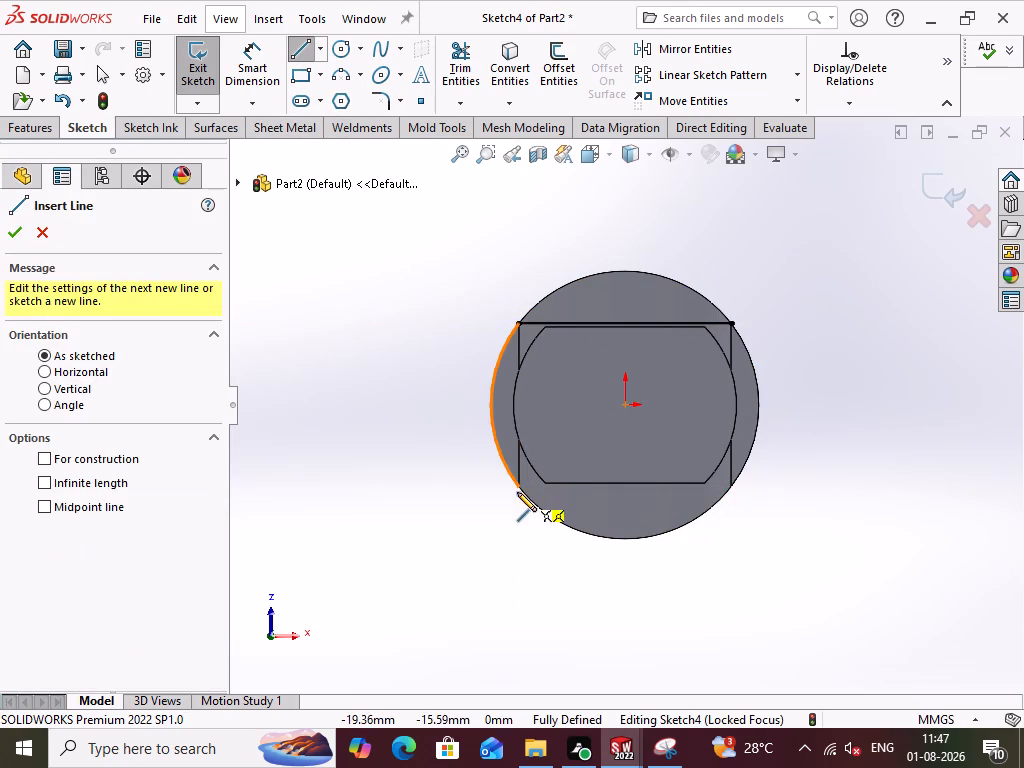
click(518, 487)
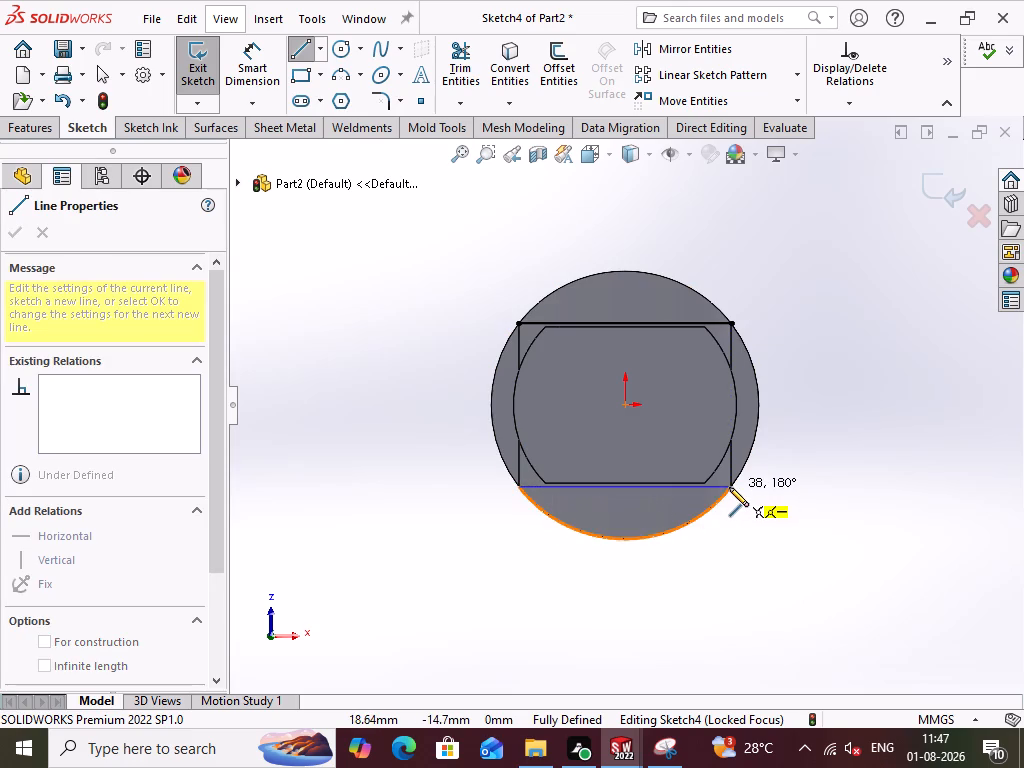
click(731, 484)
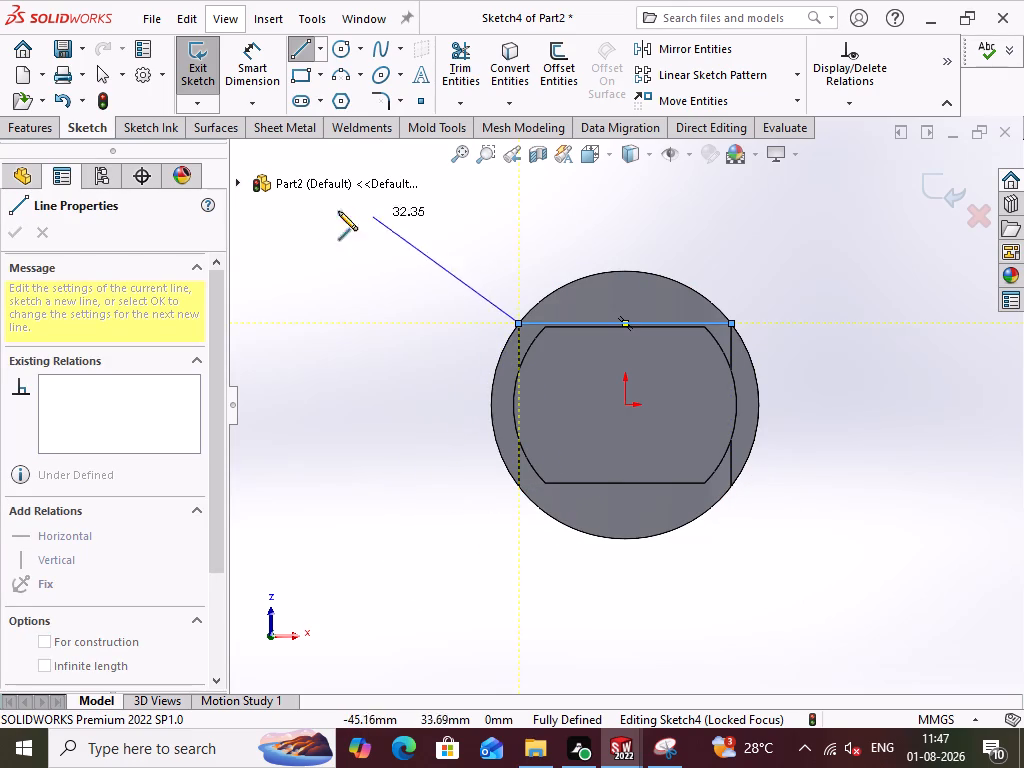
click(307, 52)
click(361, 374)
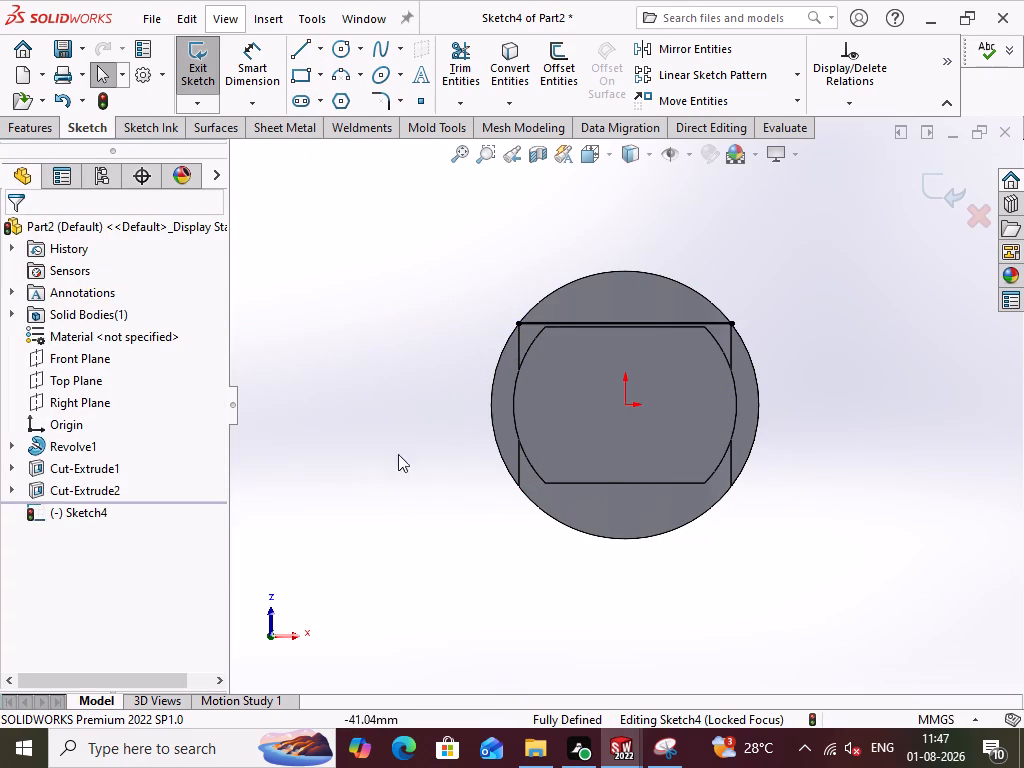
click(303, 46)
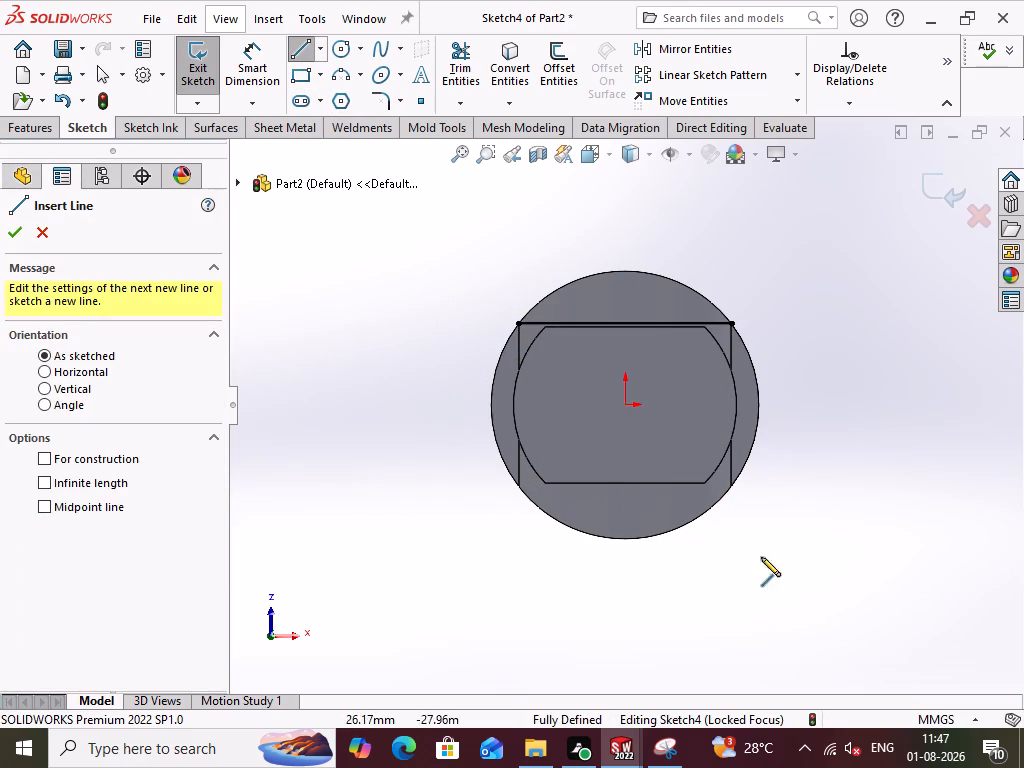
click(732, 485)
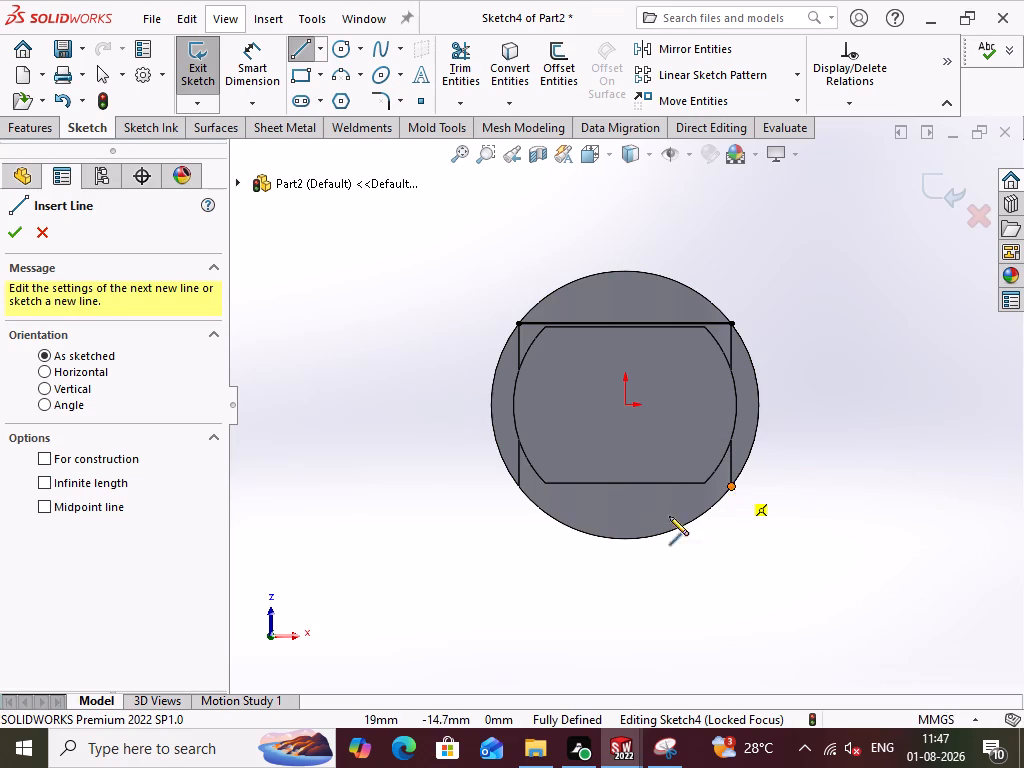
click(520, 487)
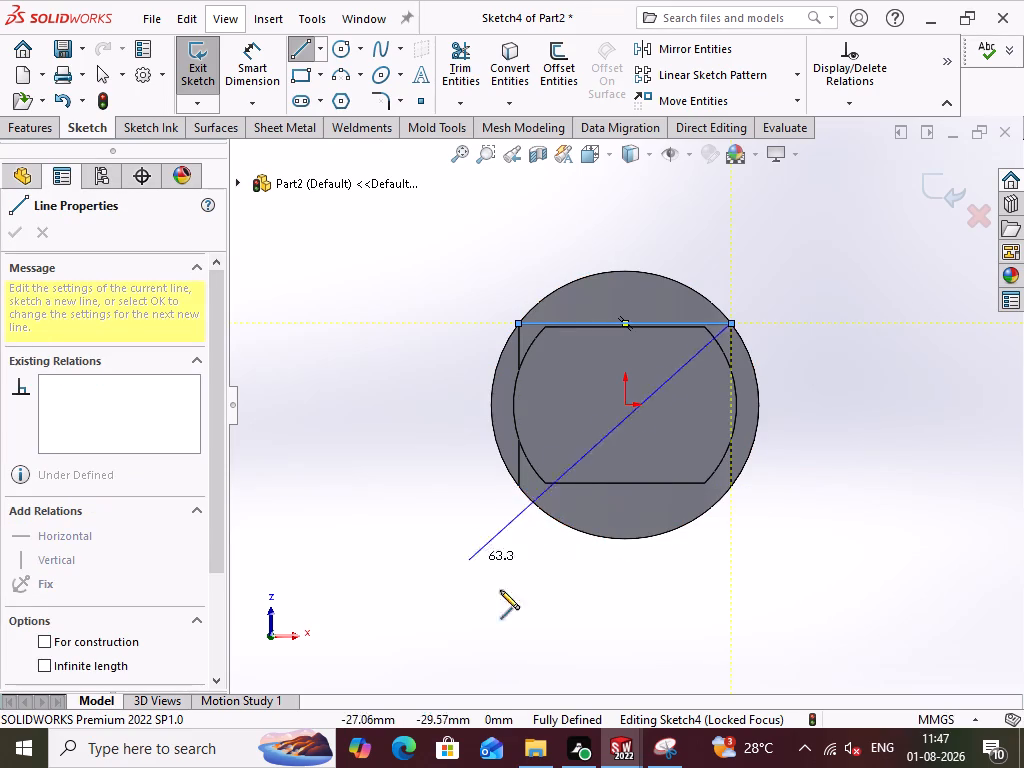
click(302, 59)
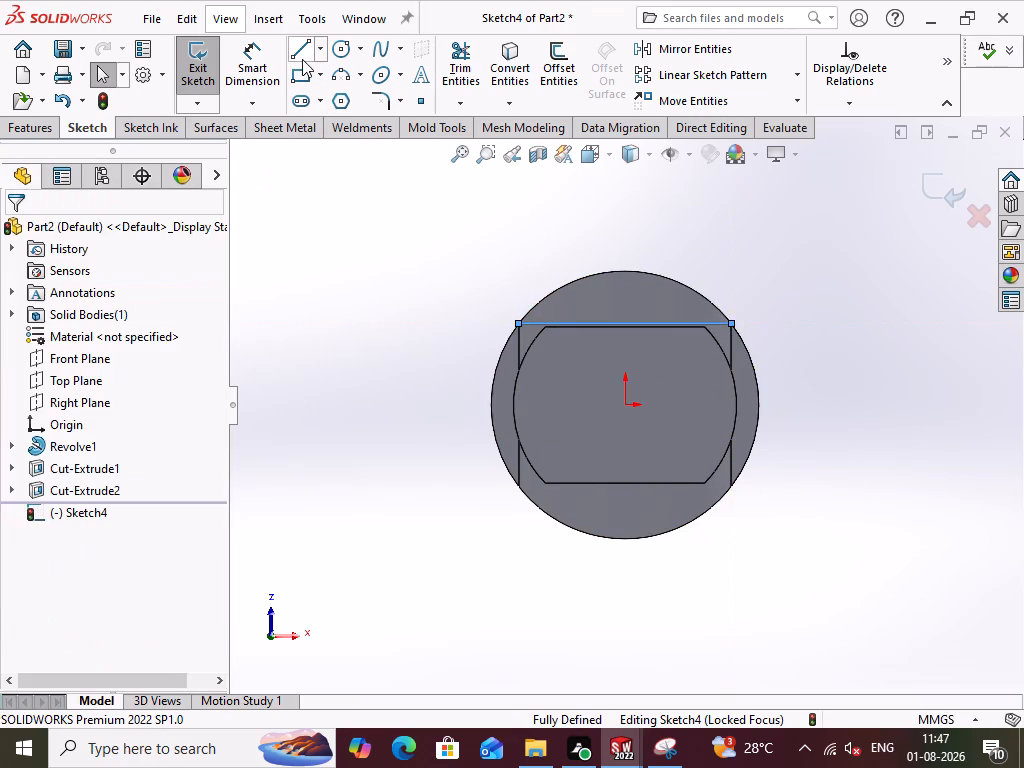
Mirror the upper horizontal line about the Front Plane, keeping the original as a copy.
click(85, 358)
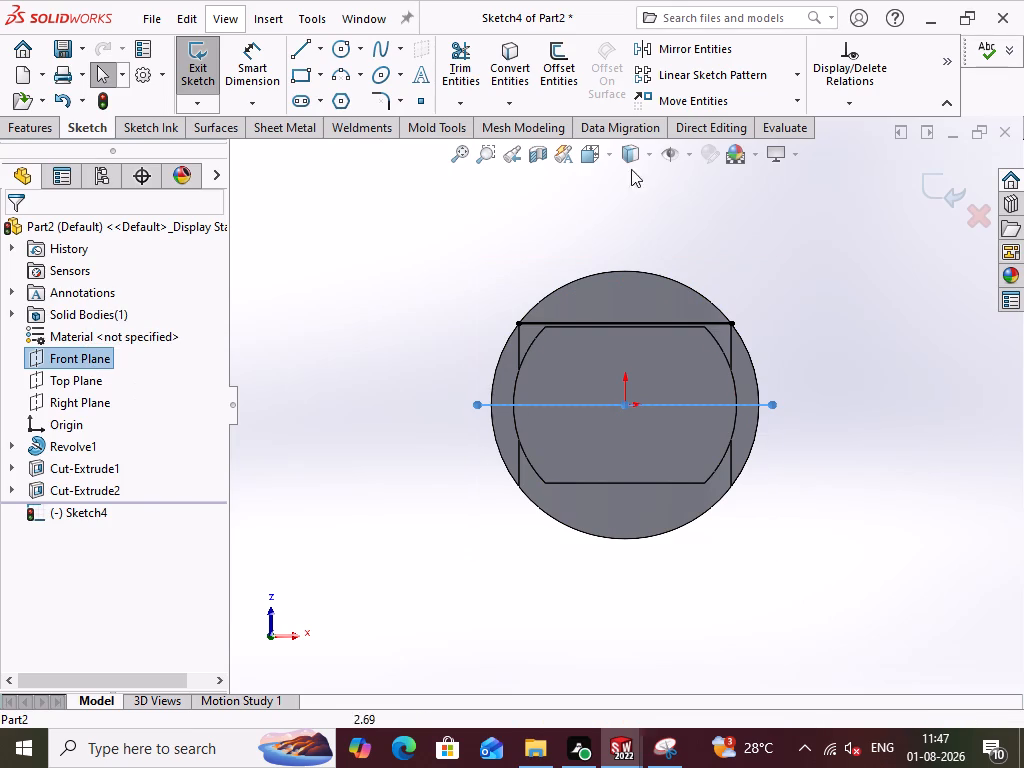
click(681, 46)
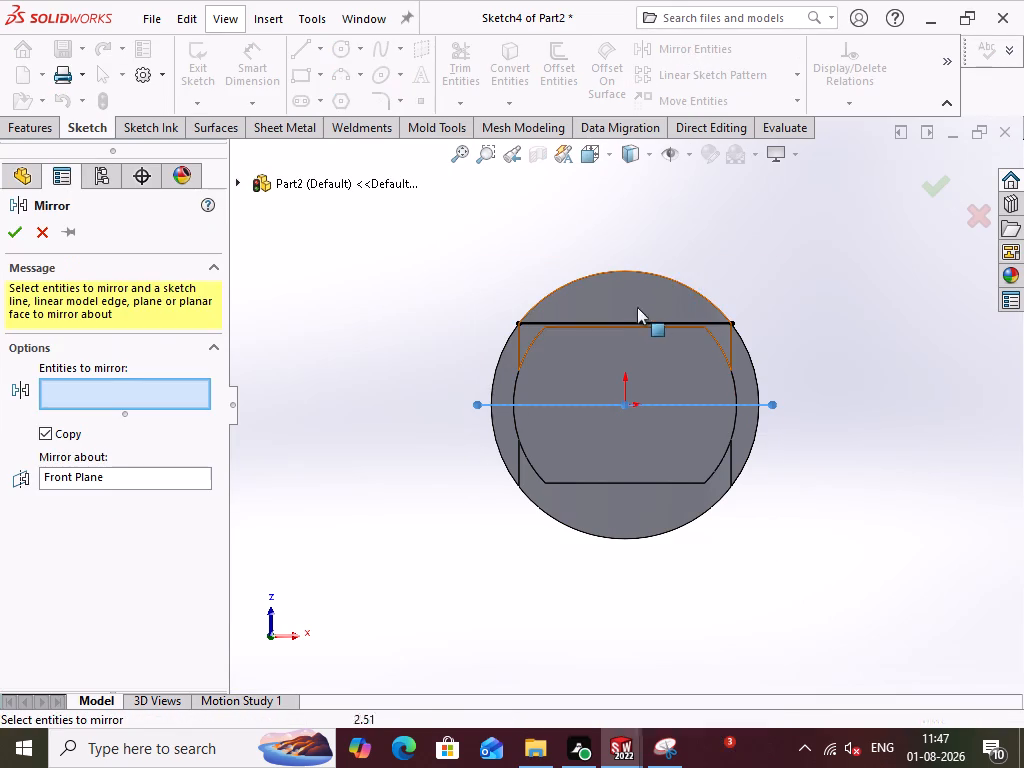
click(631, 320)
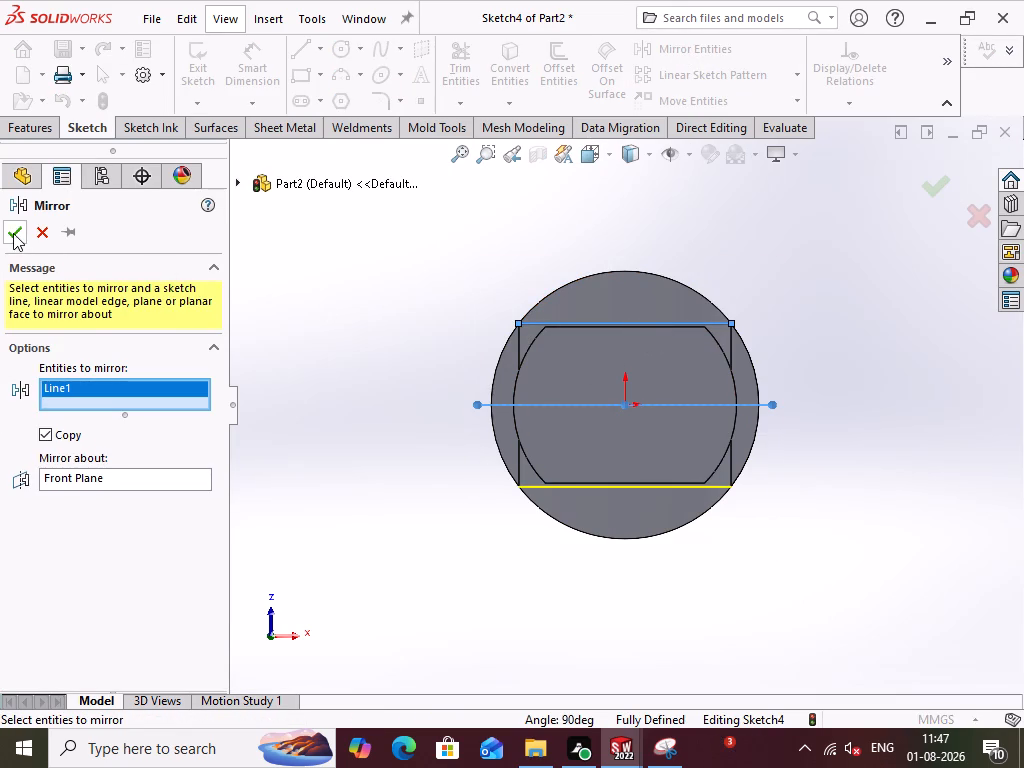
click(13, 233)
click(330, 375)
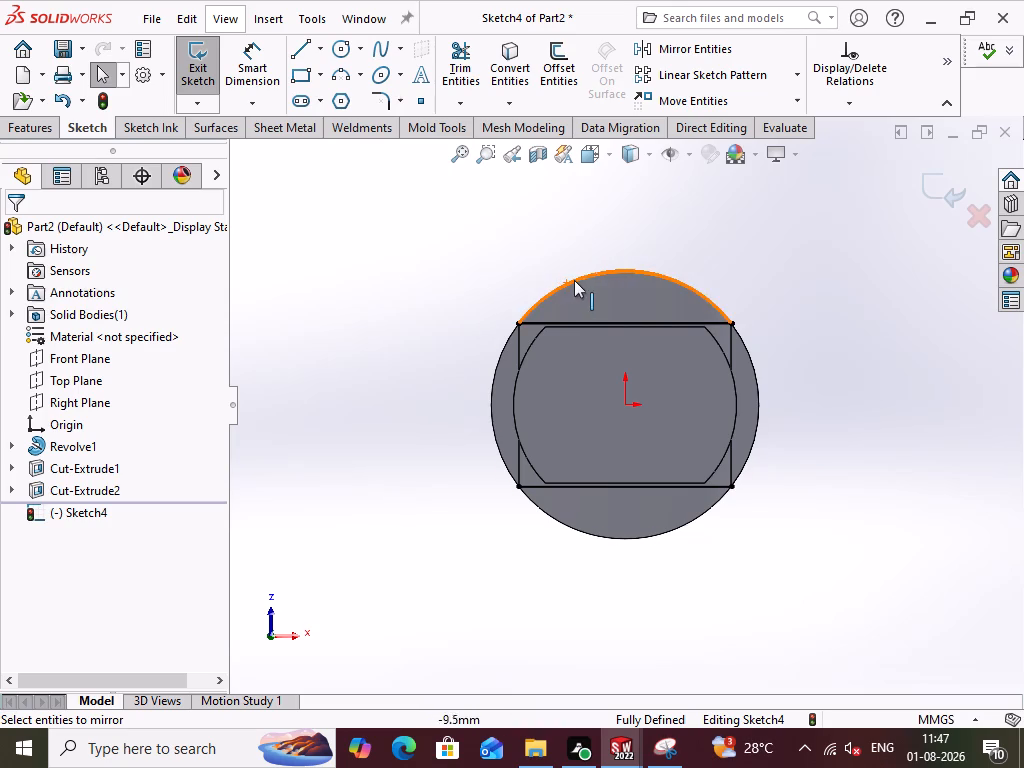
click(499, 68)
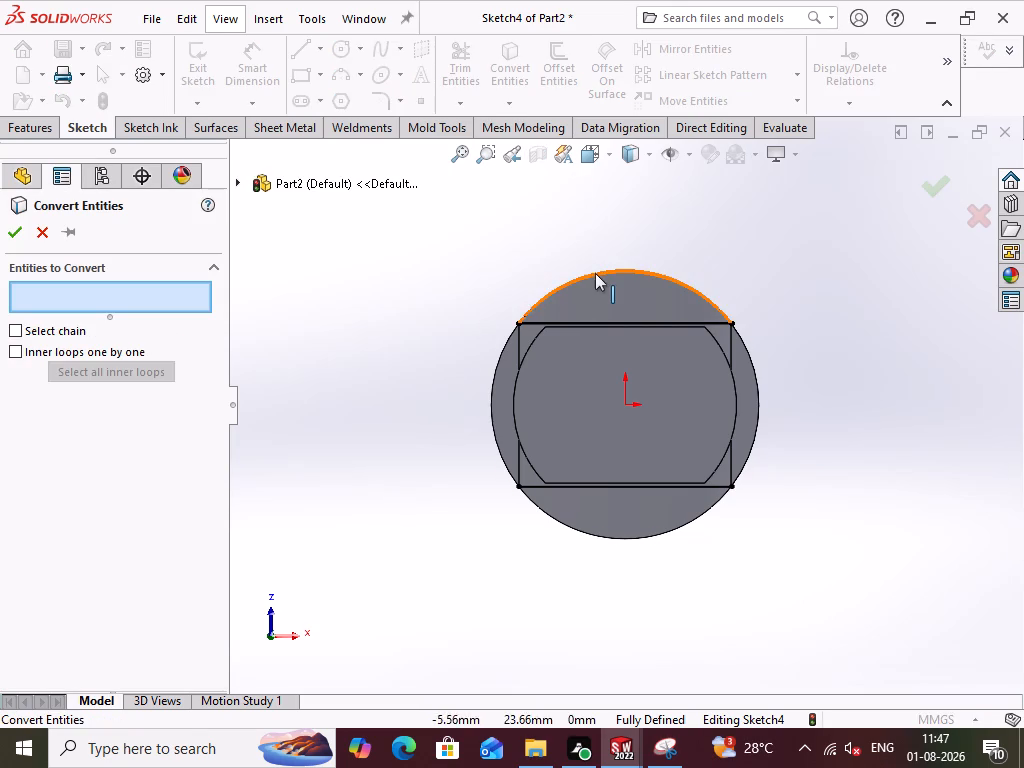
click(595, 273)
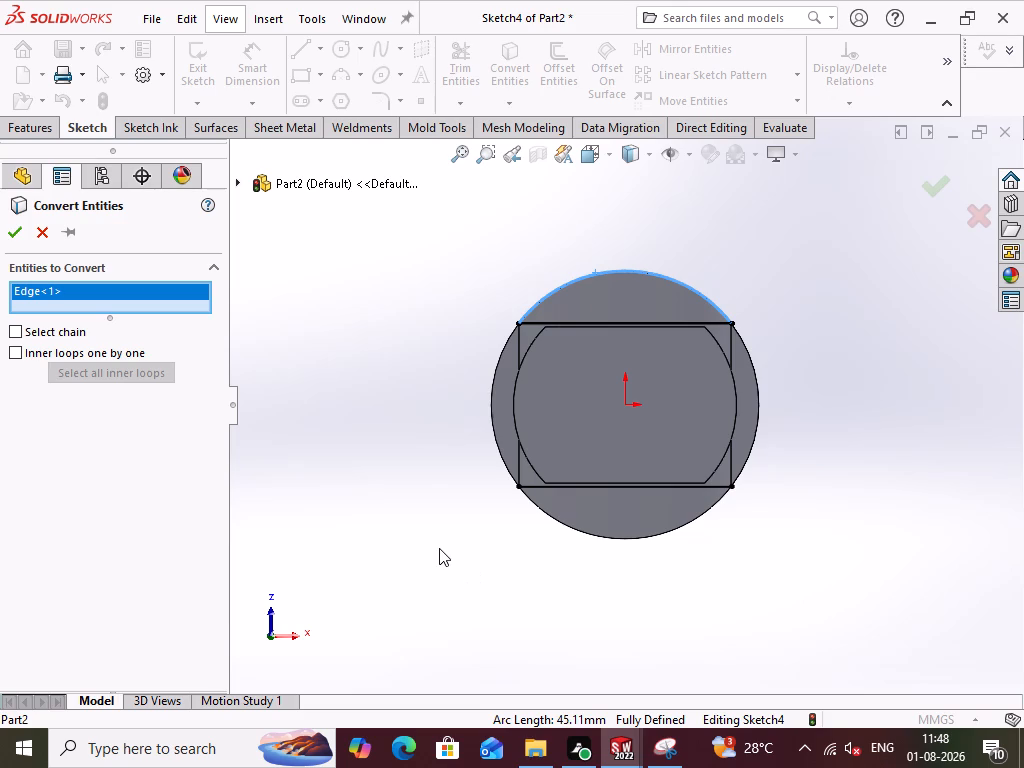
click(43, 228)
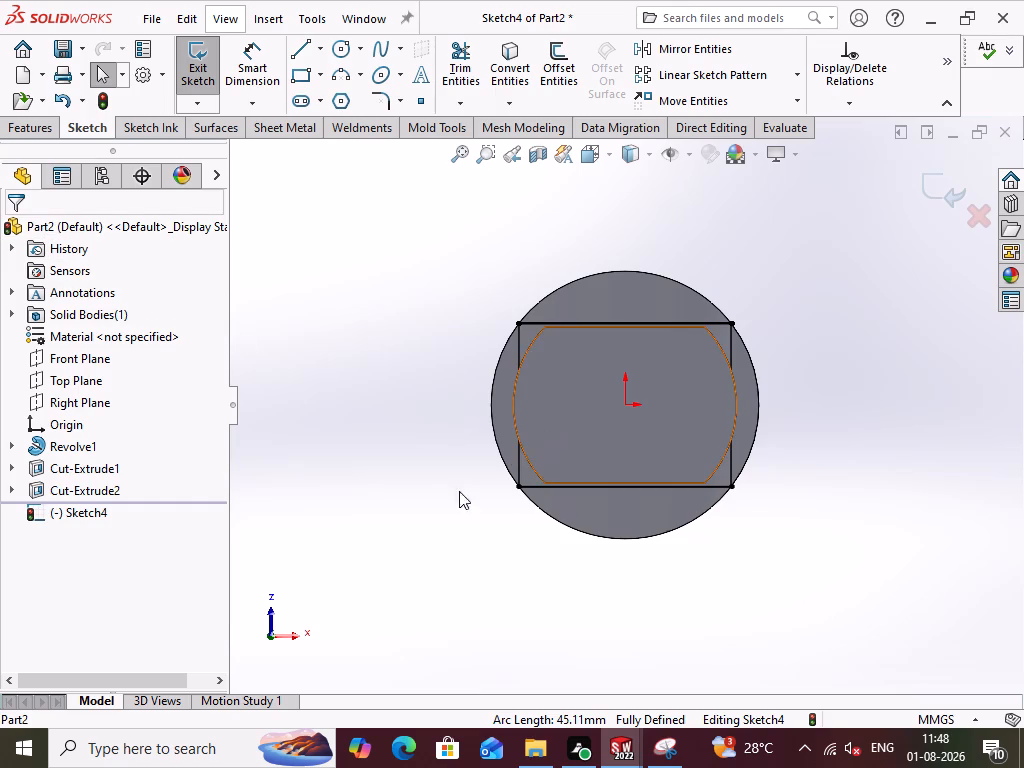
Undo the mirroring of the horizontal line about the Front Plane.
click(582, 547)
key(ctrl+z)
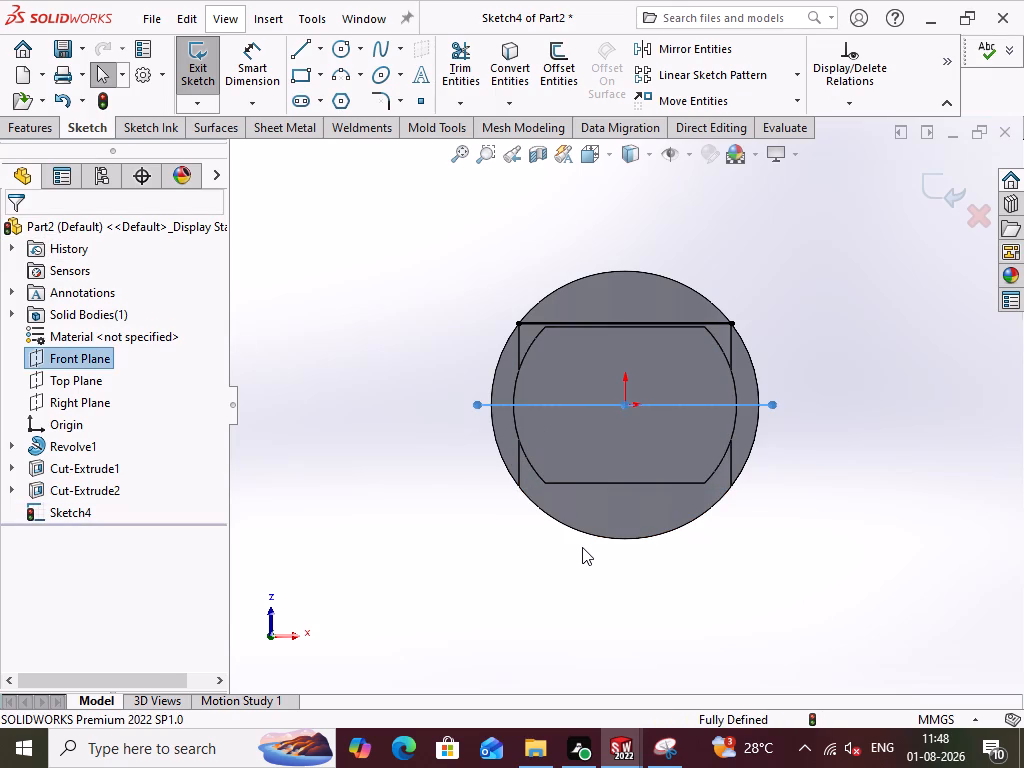
Undo the horizontal line joining the upper endpoints of the vertical relief edges, leaving the rim-face sketch empty.
key(ctrl+z)
key(ctrl+z)
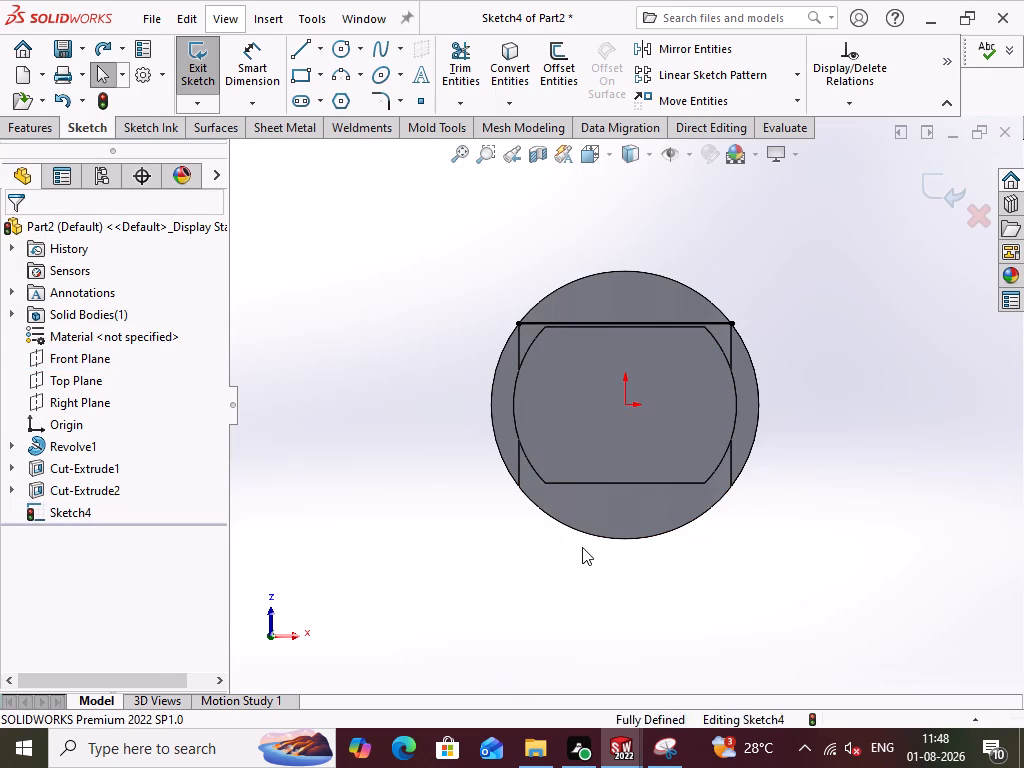
key(ctrl+z)
key(ctrl+z)
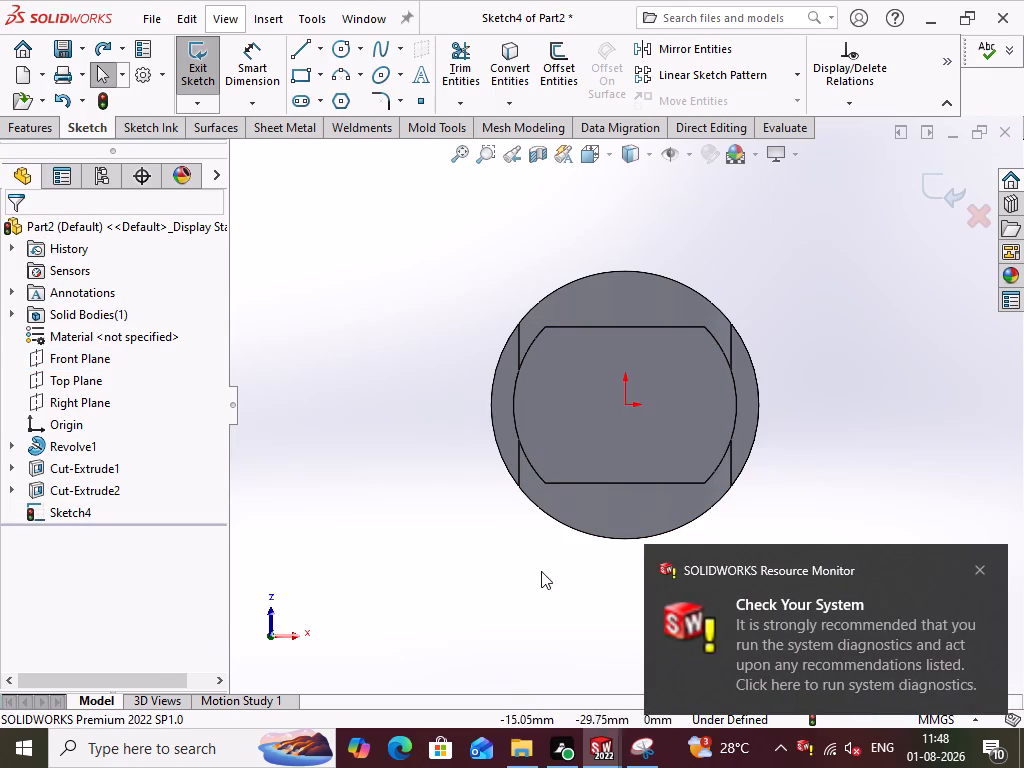
click(980, 563)
click(489, 578)
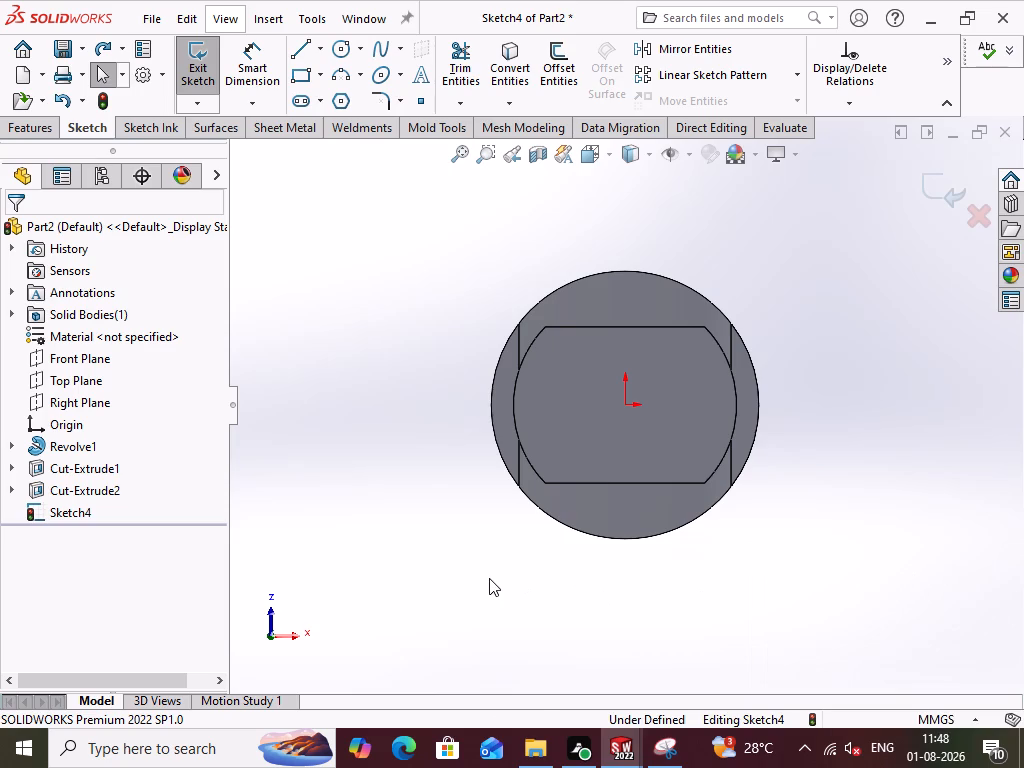
Draw a horizontal line about 42 mm long across the upper part of the circular rim, above the relief edges.
click(304, 52)
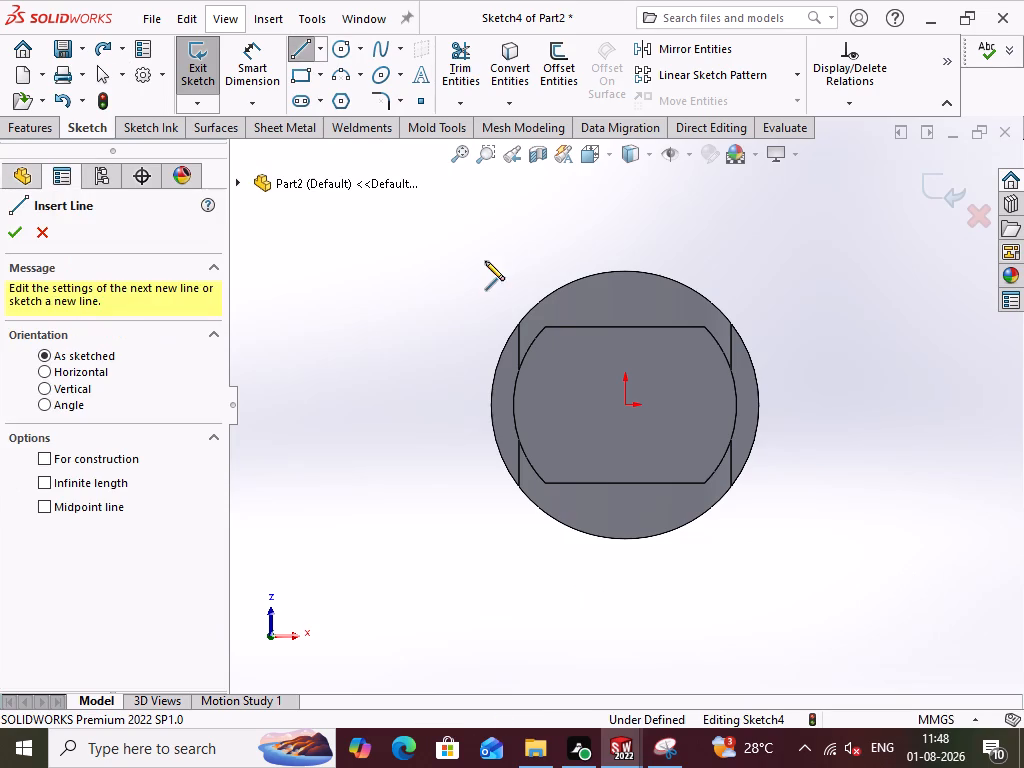
click(494, 298)
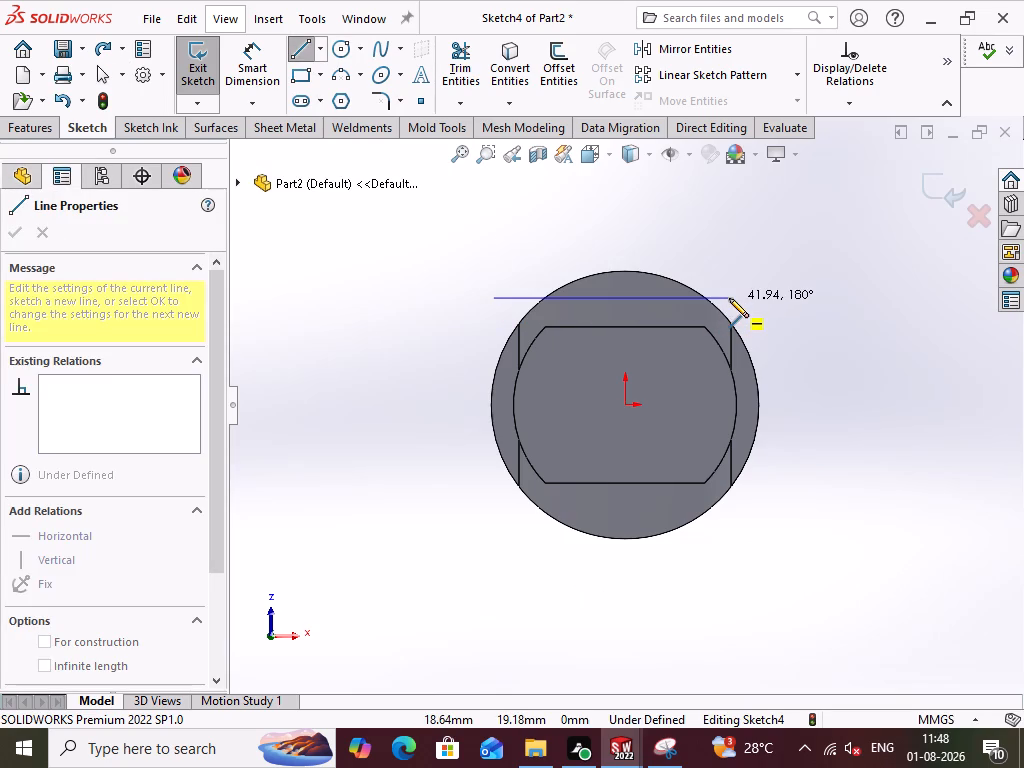
click(729, 298)
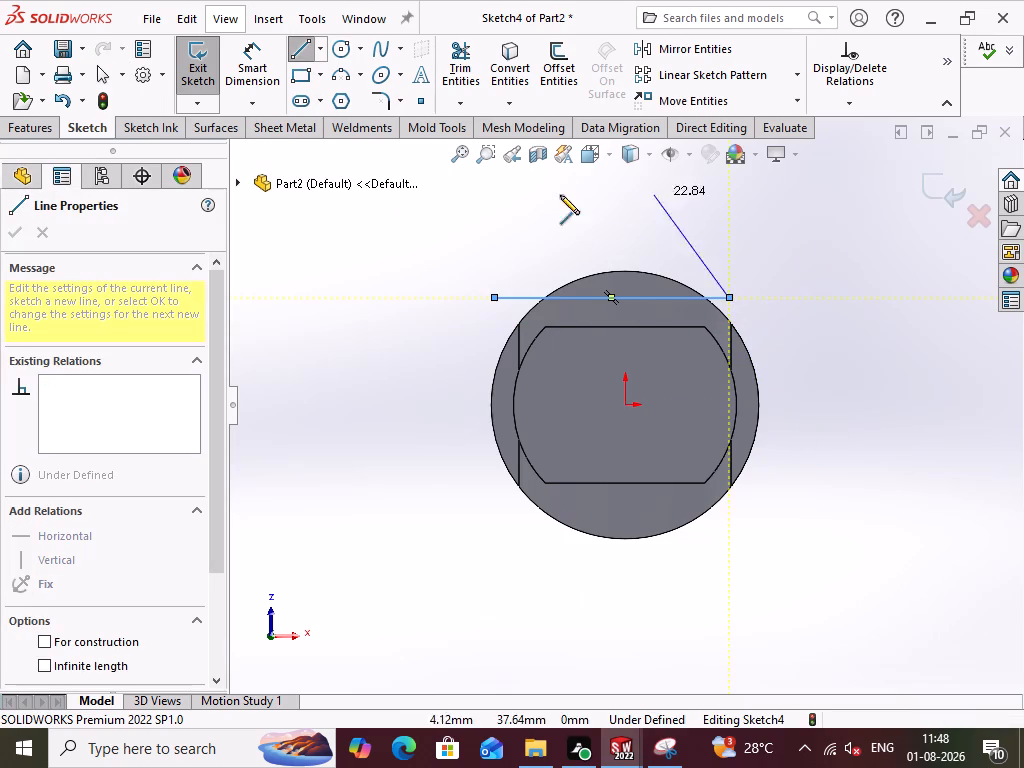
click(299, 57)
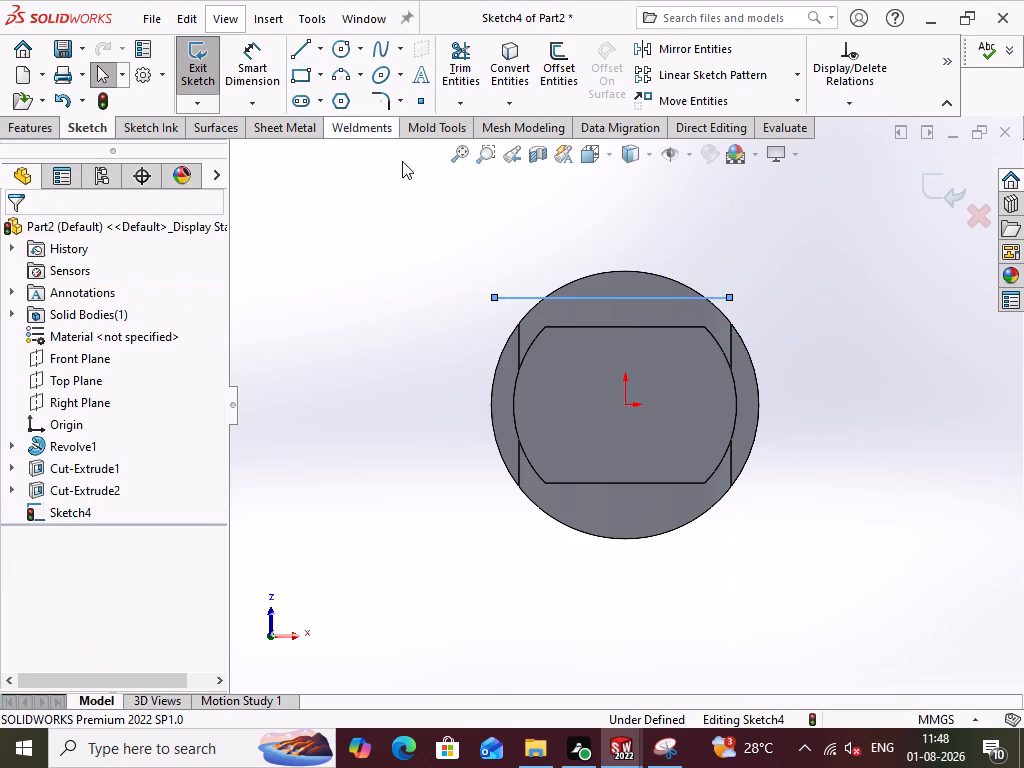
click(350, 244)
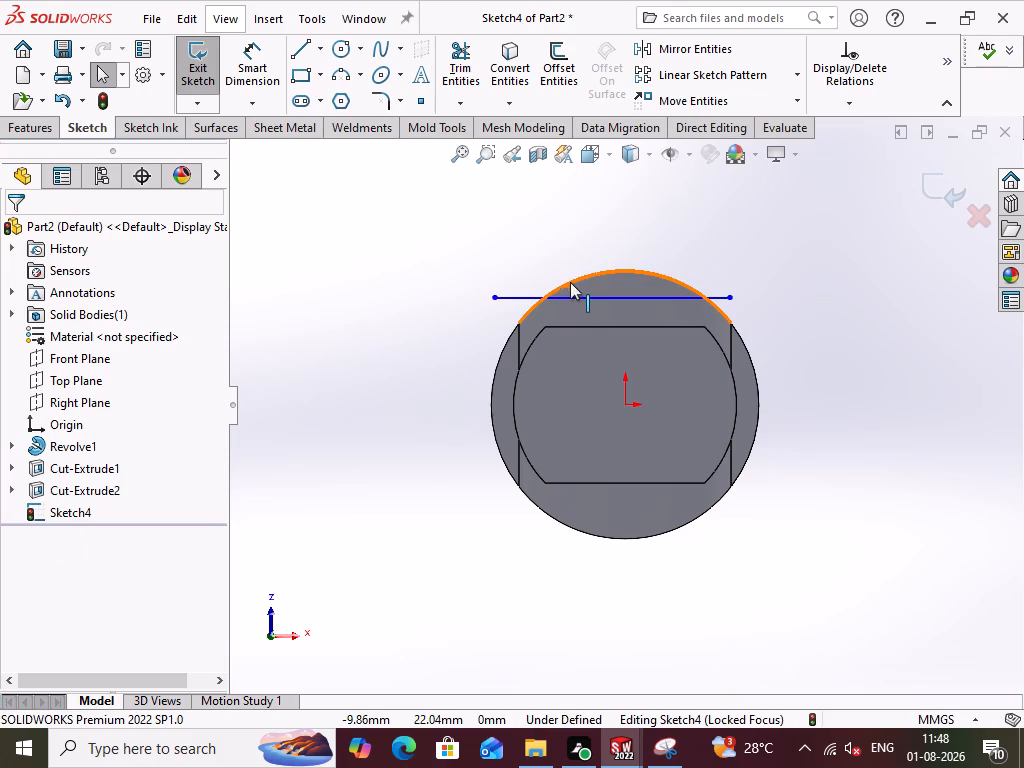
Make both endpoints of the horizontal line coincident with the upper outer arc edge of the rim.
click(570, 282)
ctrl+click(496, 298)
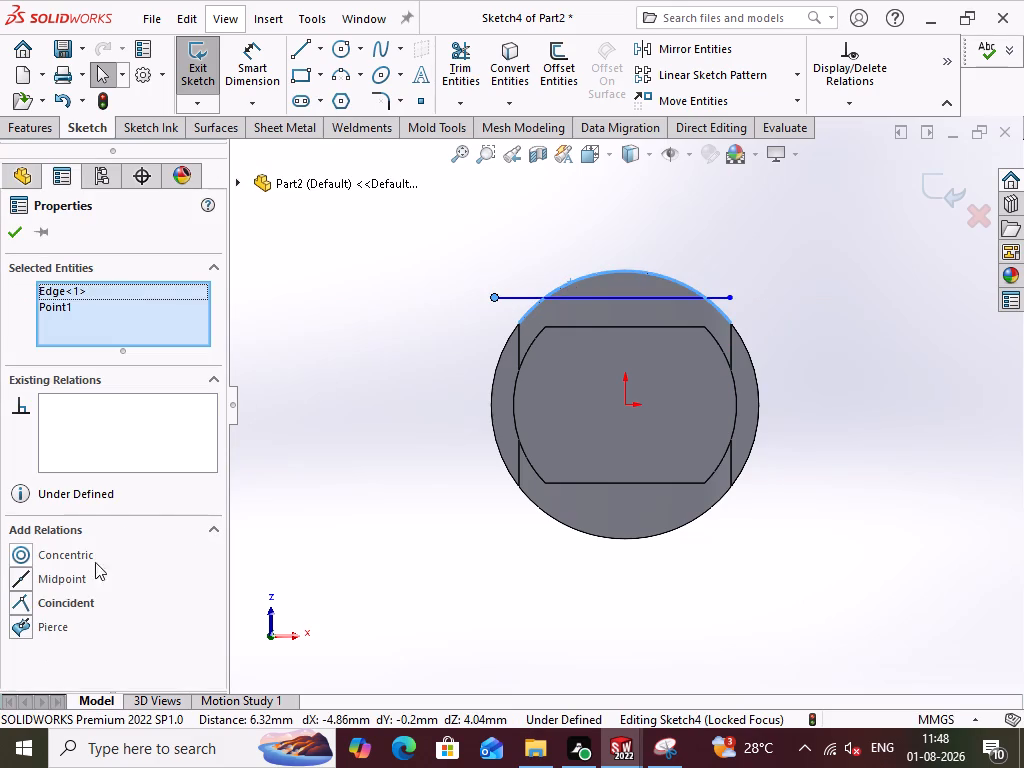
click(72, 600)
click(362, 452)
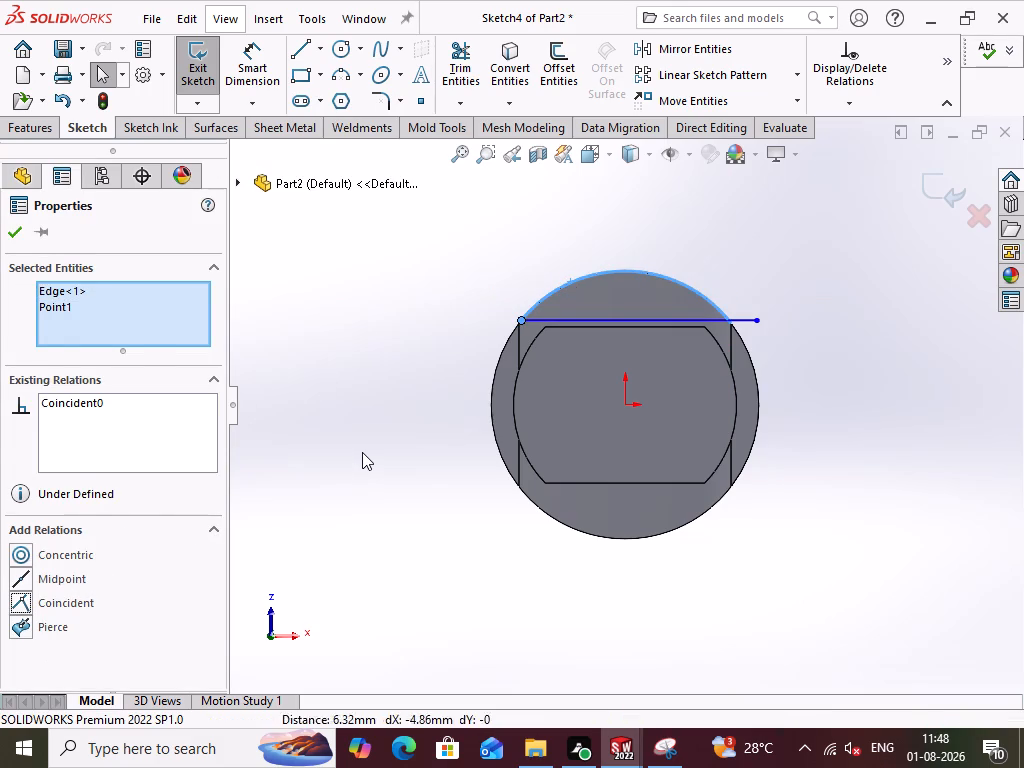
click(753, 319)
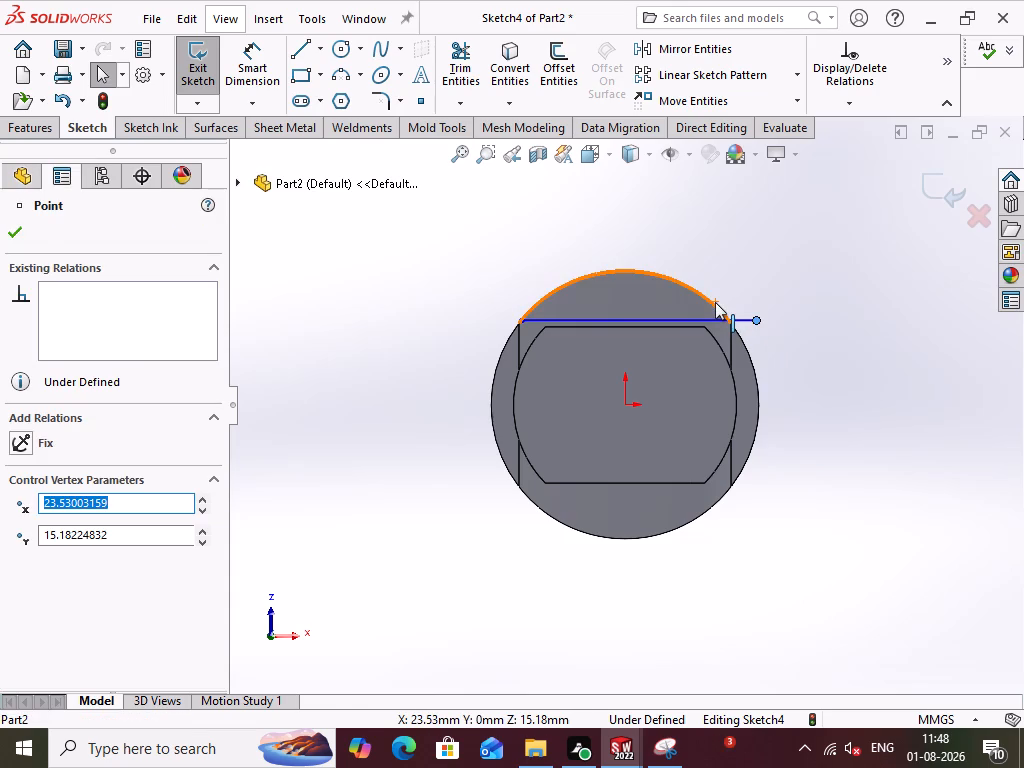
ctrl+click(715, 302)
click(56, 600)
click(341, 447)
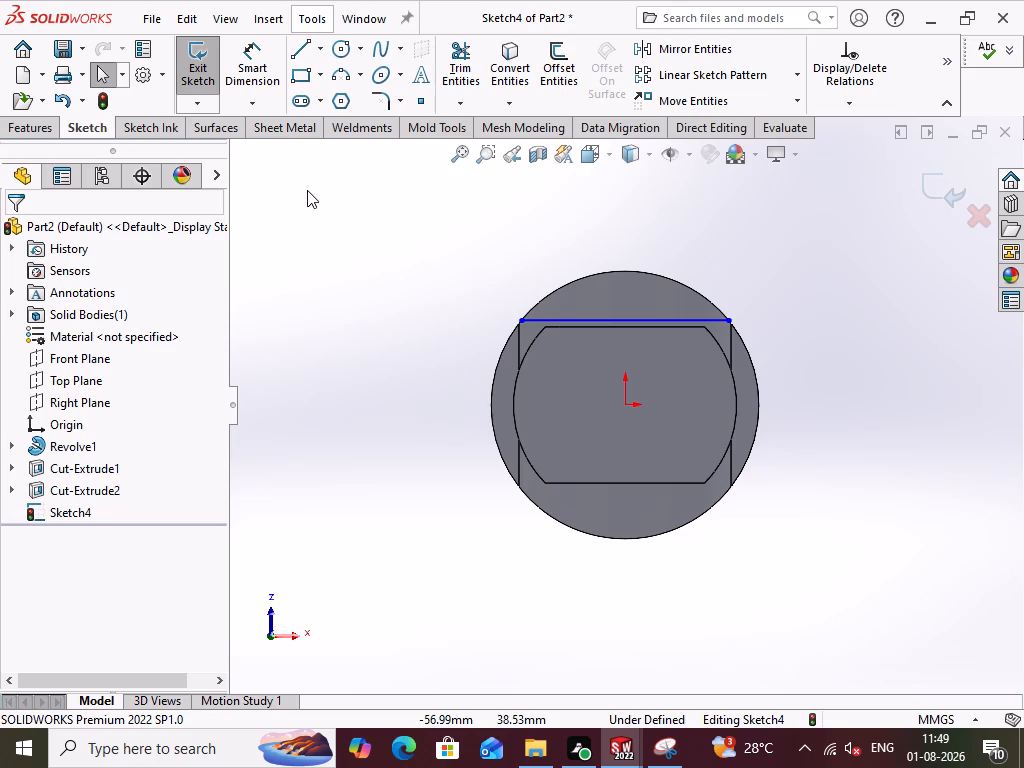
Dimension the horizontal line's vertical distance from the origin as 17 mm.
middle_drag(307, 190, 328, 265)
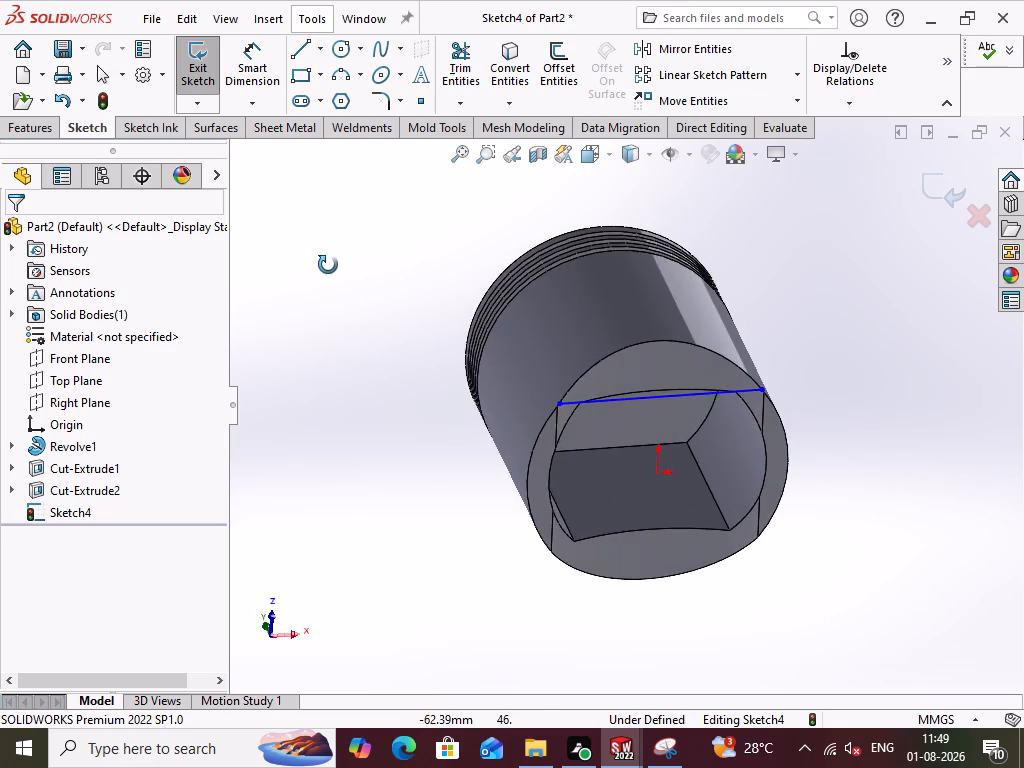
middle_drag(328, 265, 328, 235)
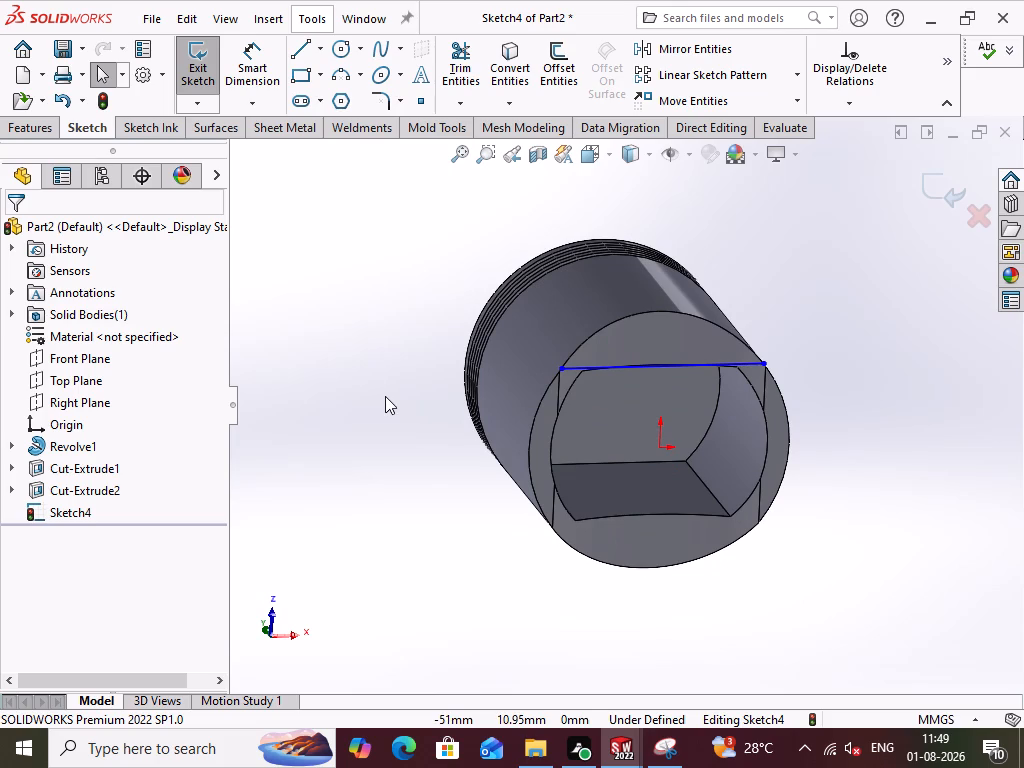
key(ctrl+6)
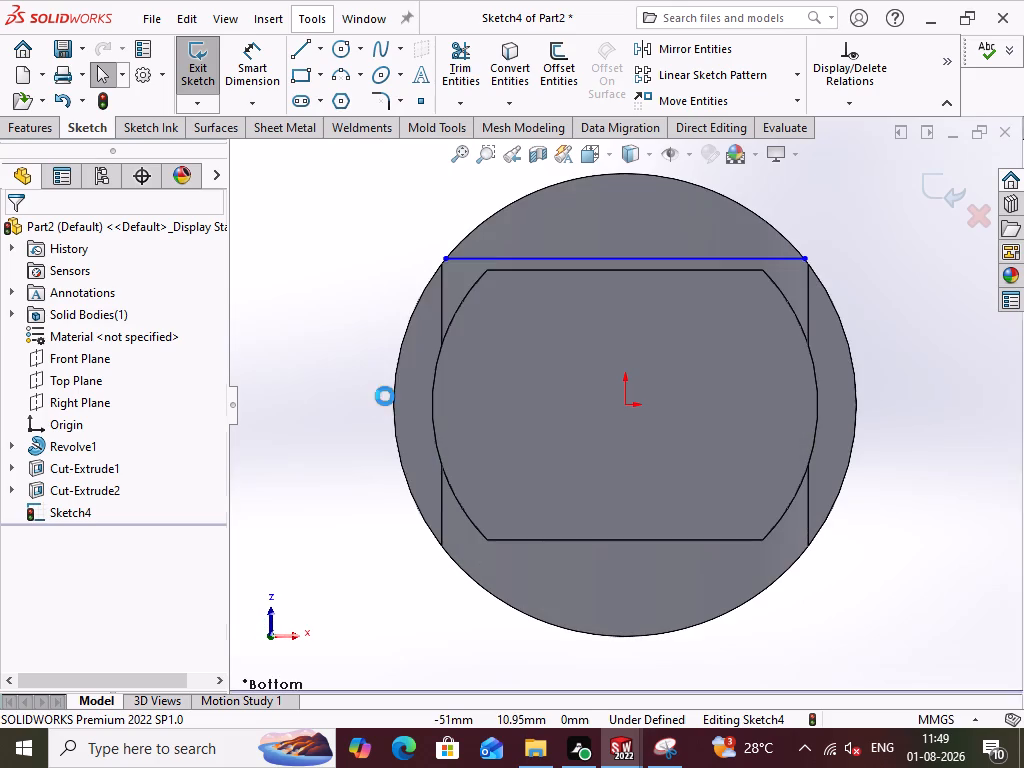
scroll(396, 402, up, 1)
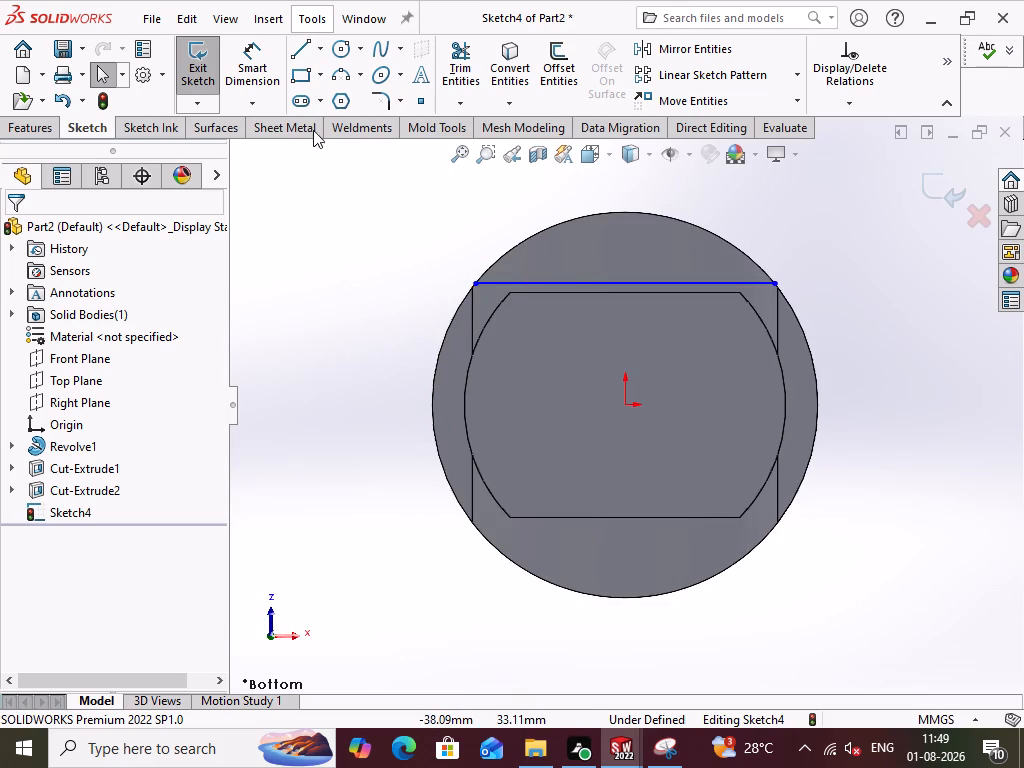
click(254, 62)
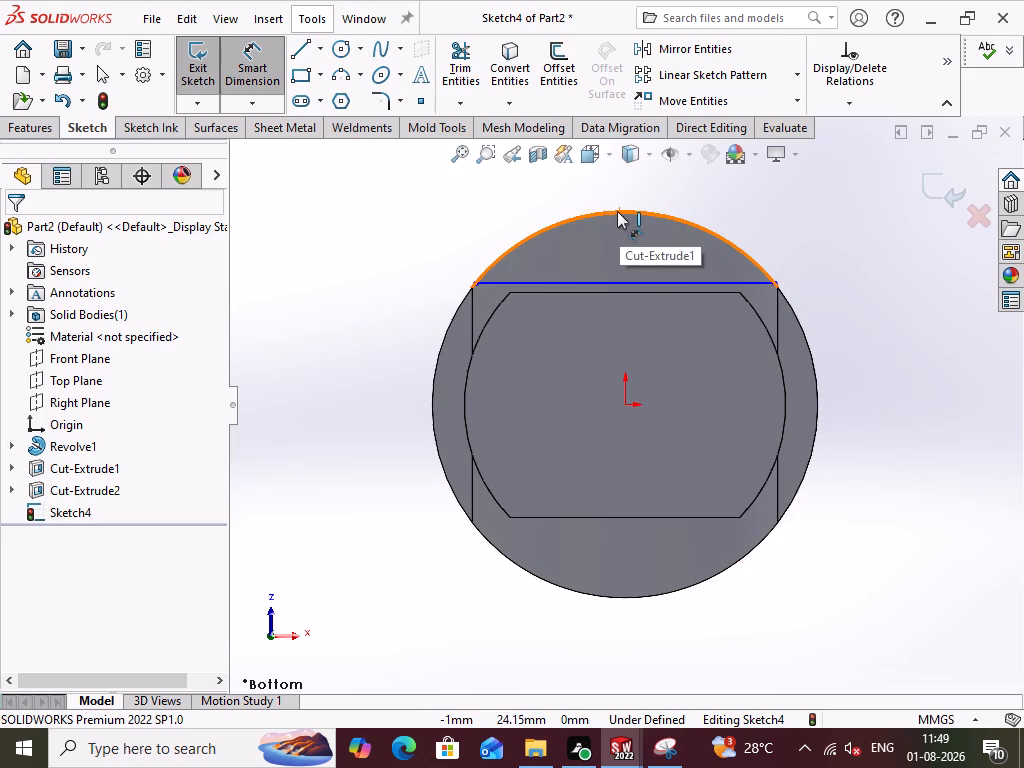
click(625, 402)
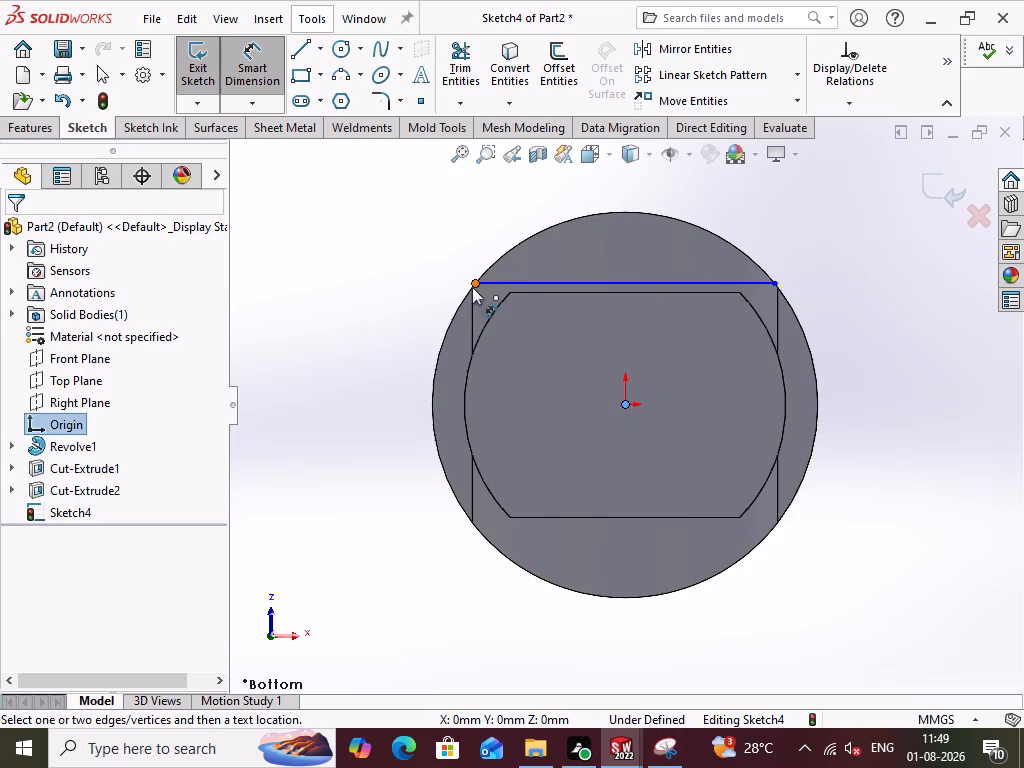
click(472, 284)
click(338, 333)
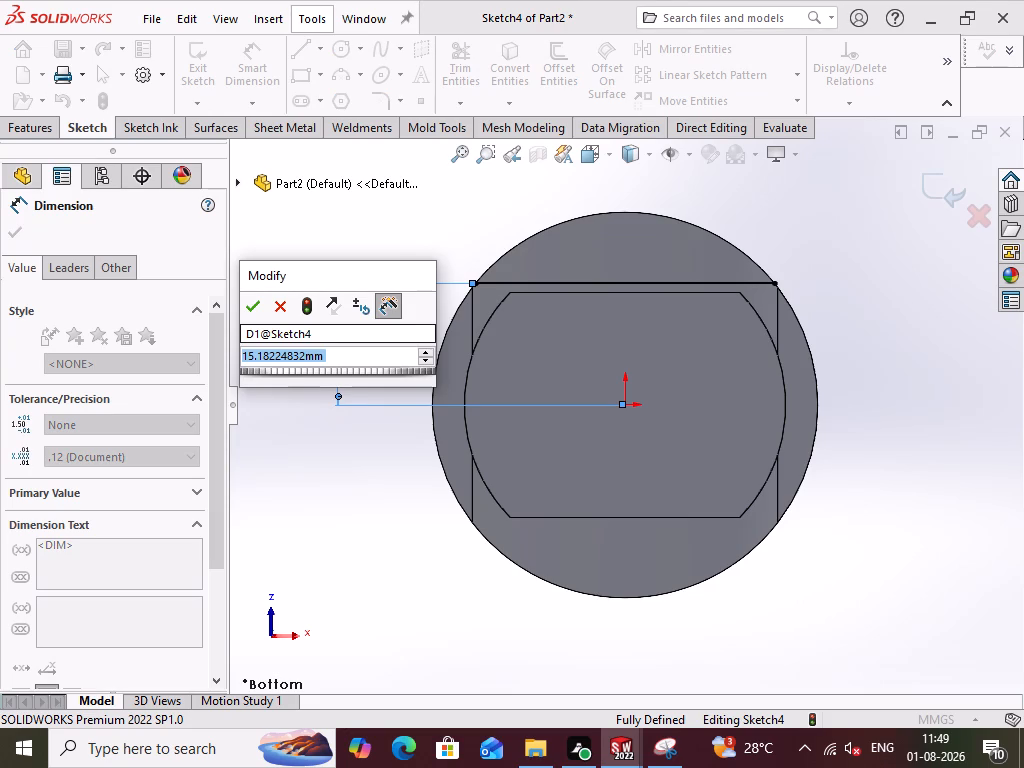
text(17)
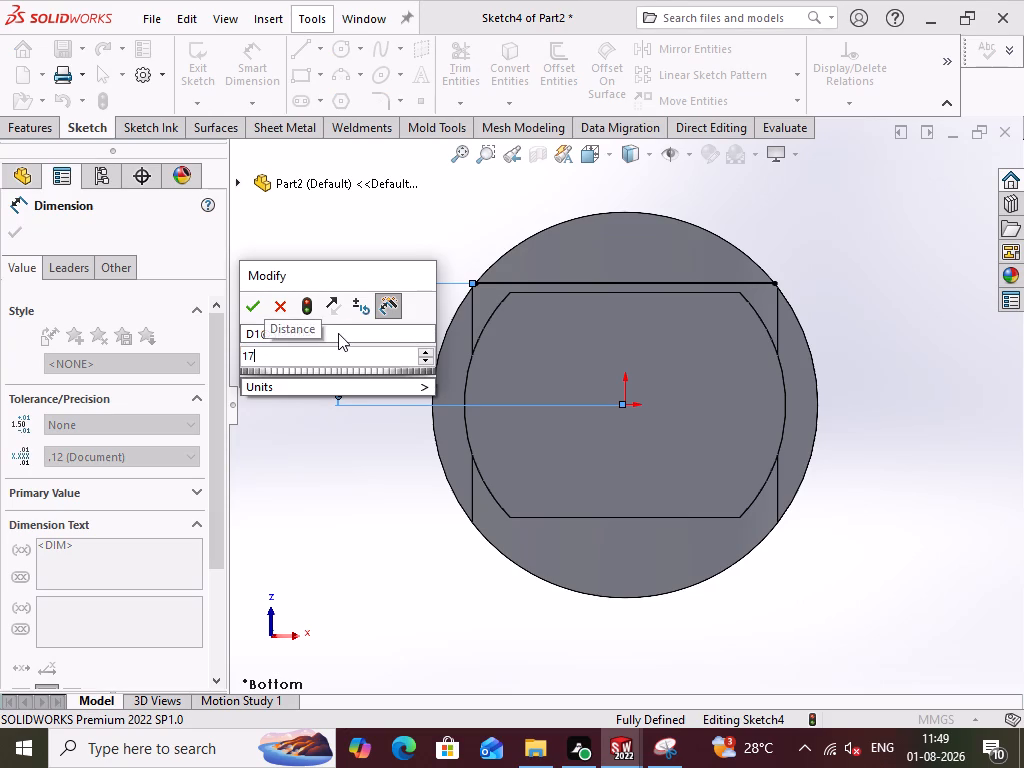
key(Return)
click(381, 485)
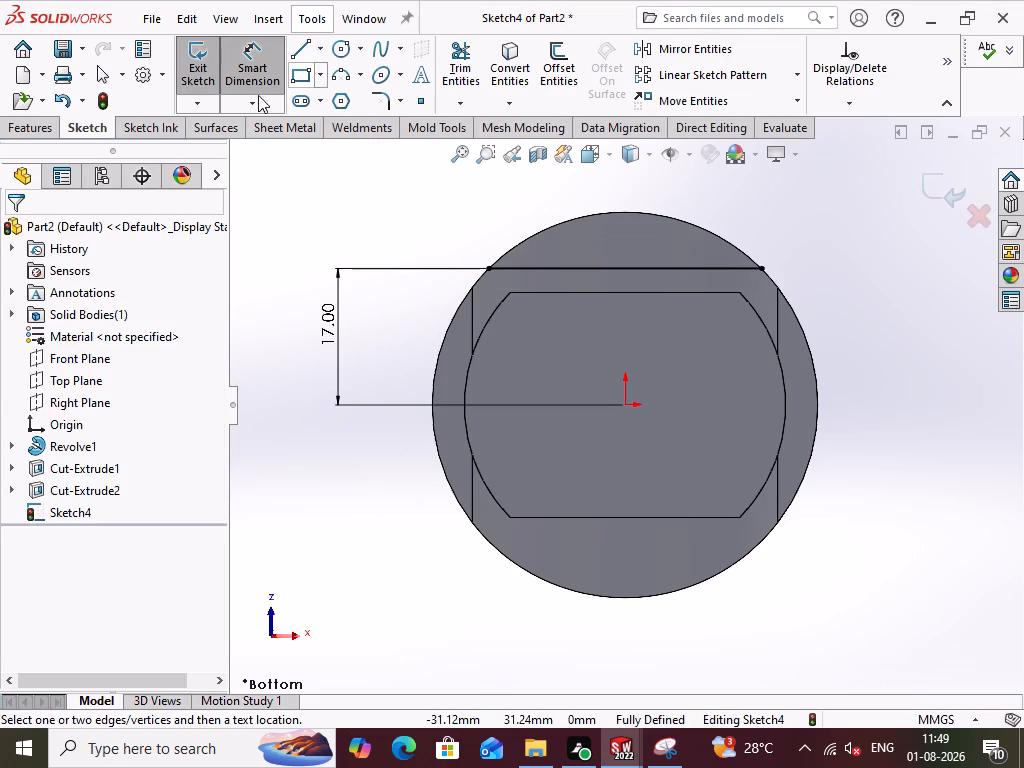
click(250, 69)
click(888, 309)
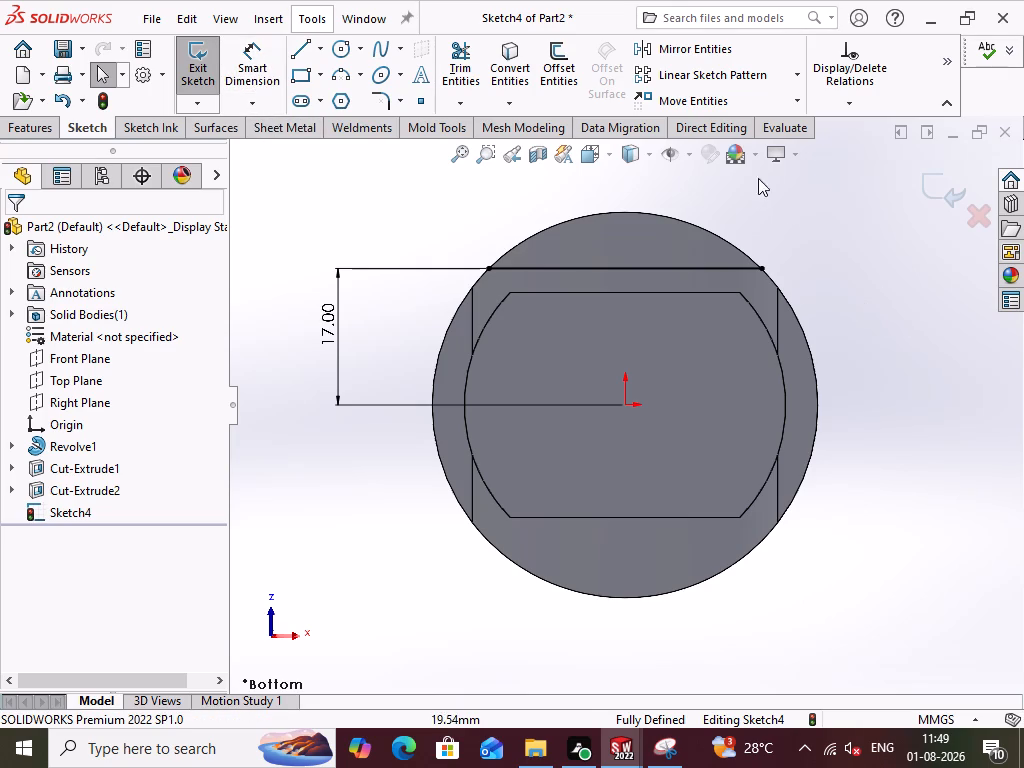
Mirror the horizontal line about the Front Plane, keeping the original as a copy.
click(683, 44)
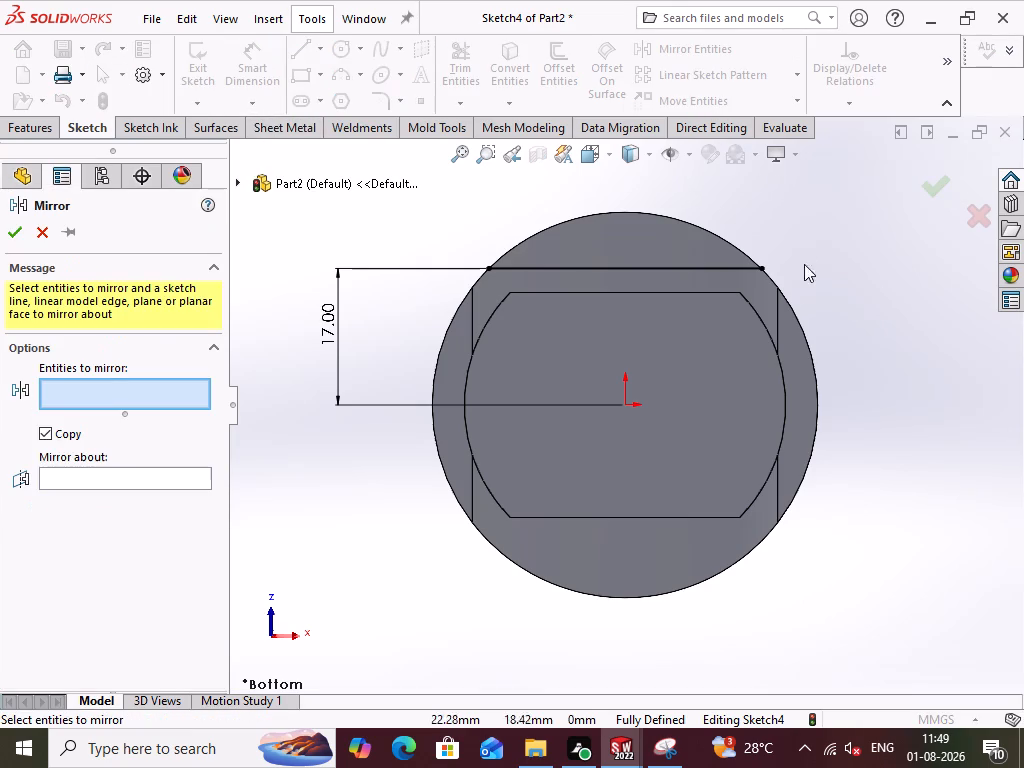
click(237, 180)
click(308, 315)
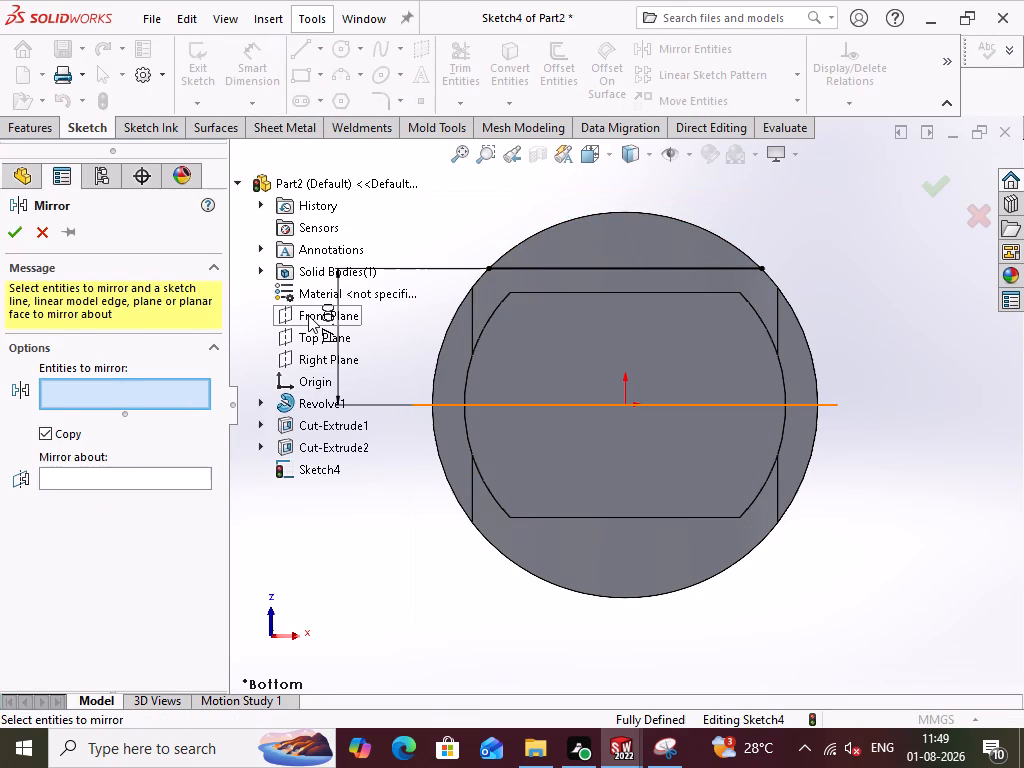
click(559, 269)
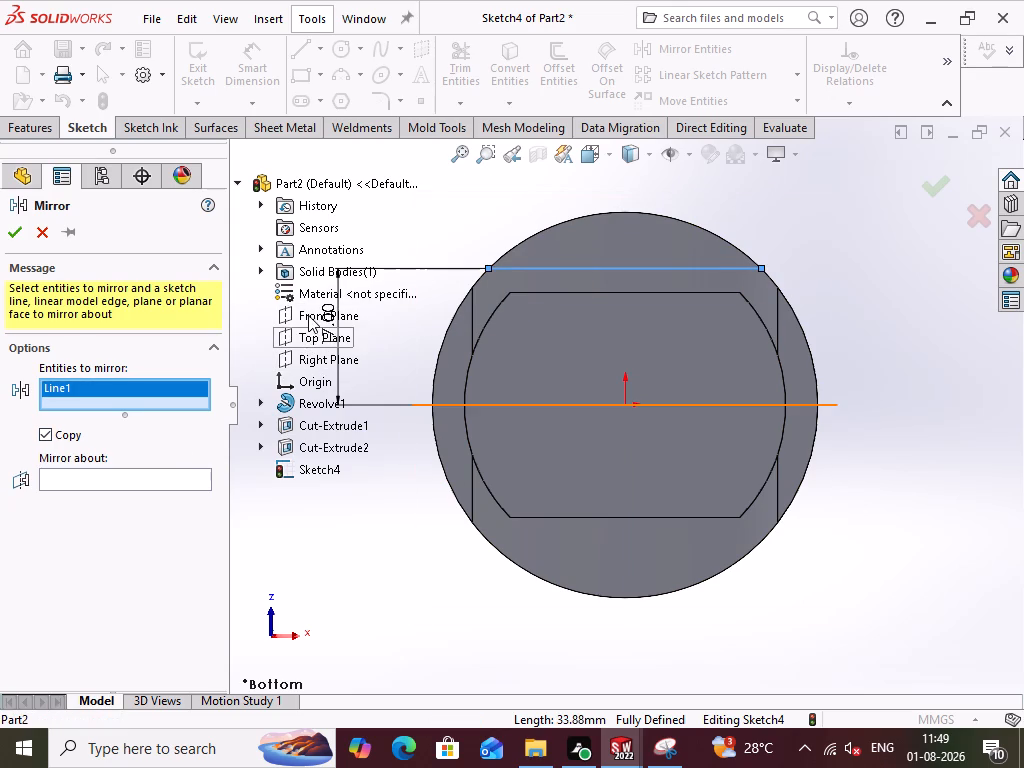
click(167, 488)
click(167, 476)
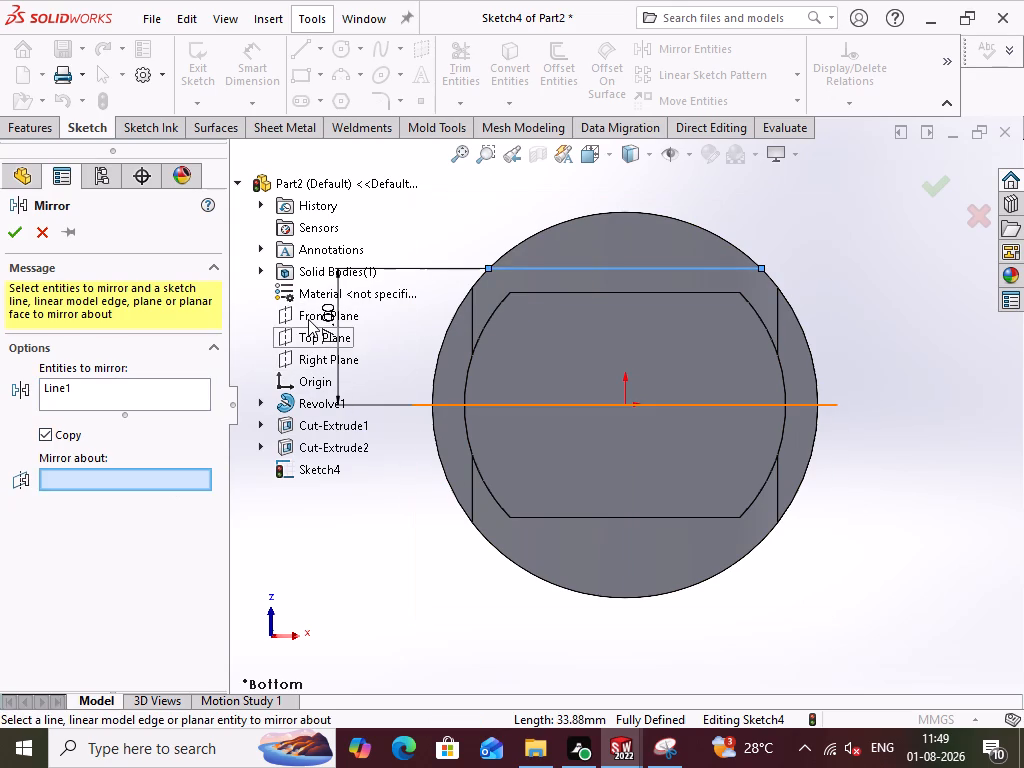
click(308, 319)
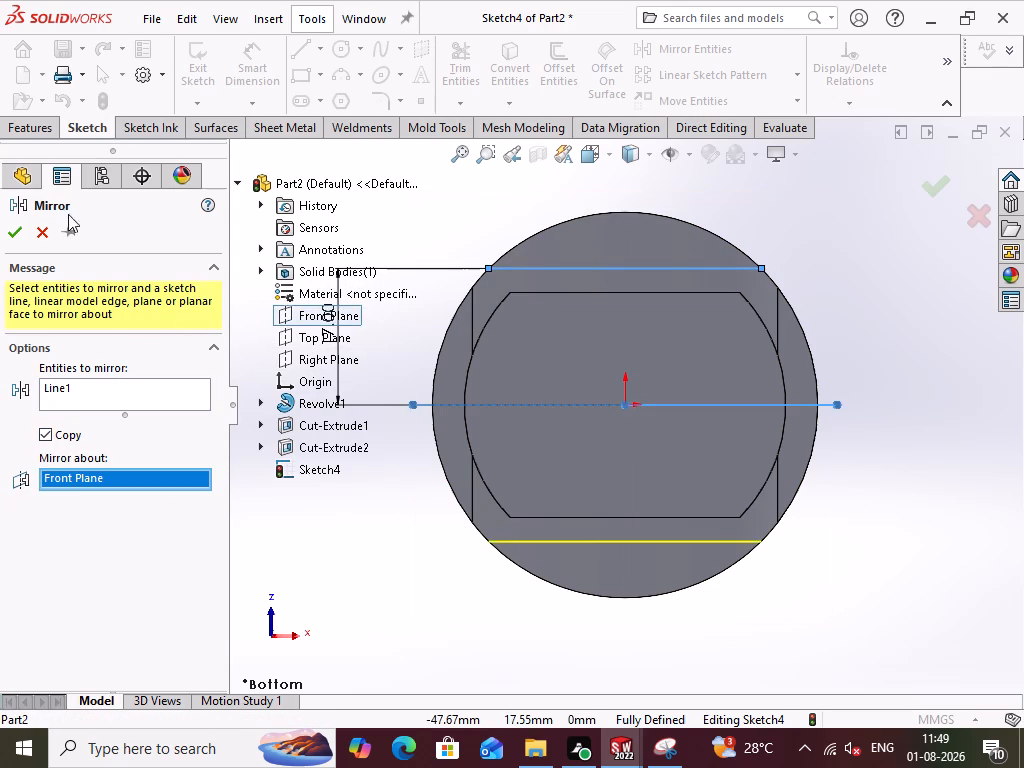
click(8, 237)
click(318, 223)
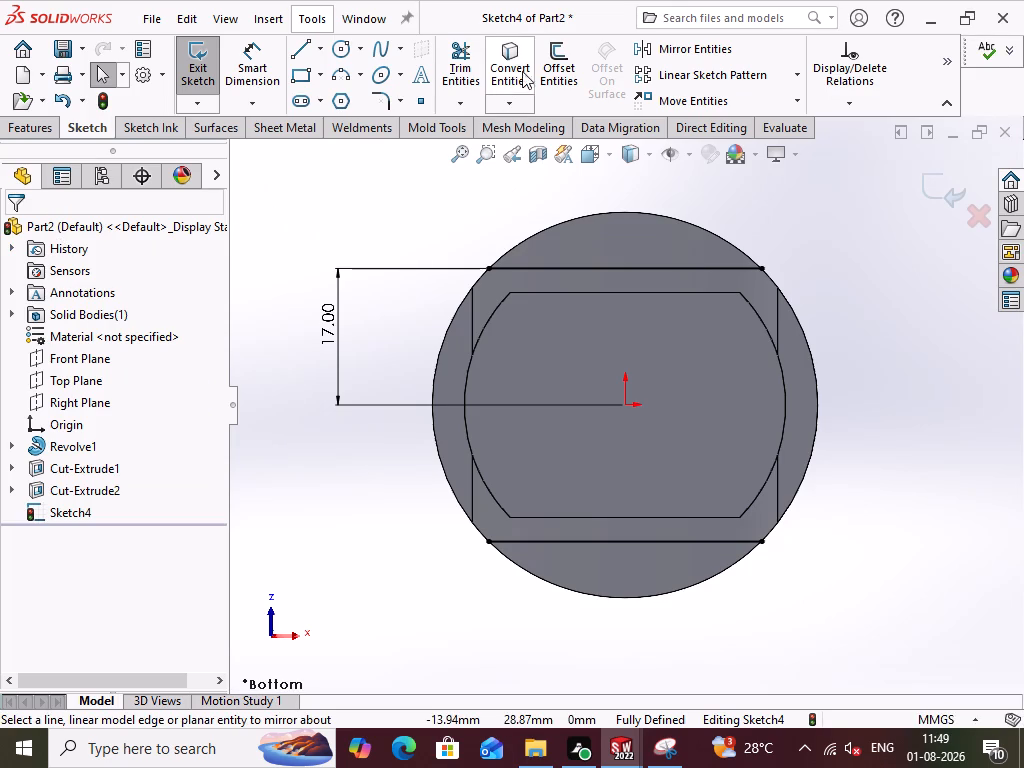
Convert the upper and lower outer arc edges of the rim into sketch entities.
click(511, 69)
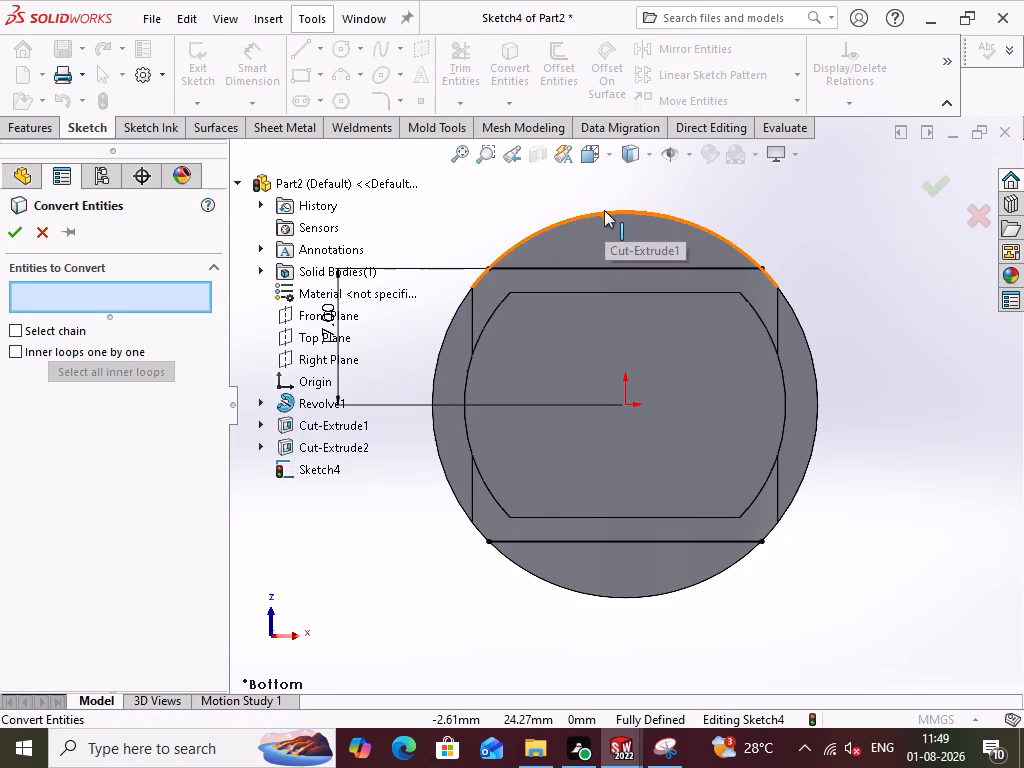
click(604, 210)
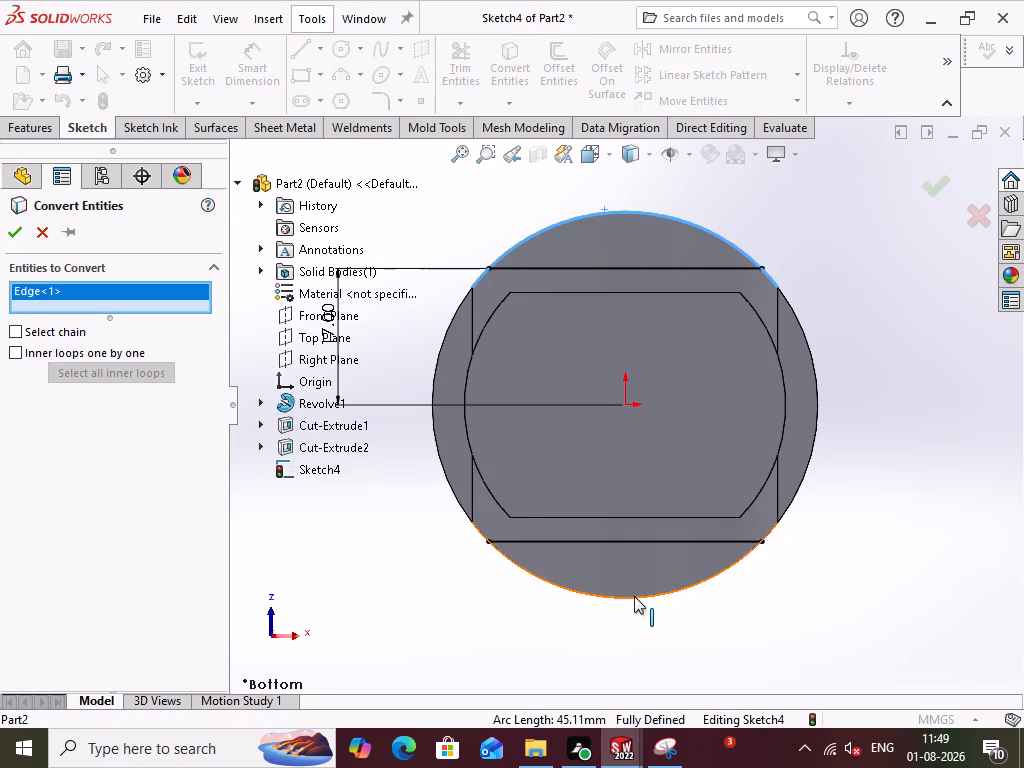
click(634, 596)
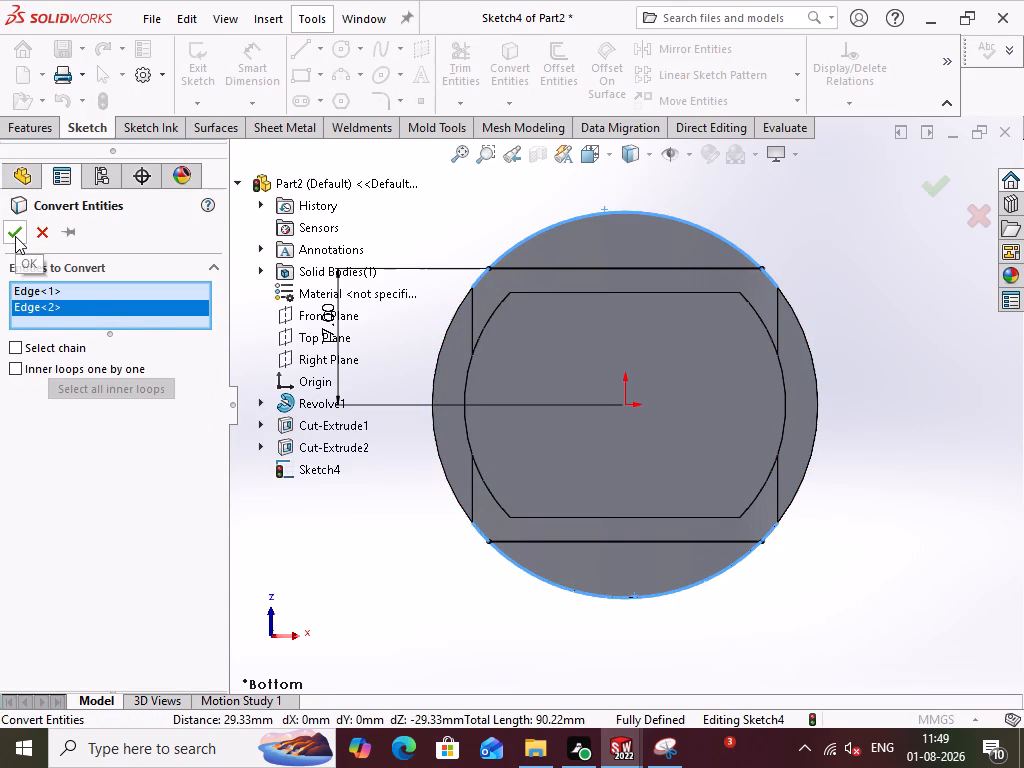
click(15, 236)
click(349, 505)
Trim to closest the four short converted arc ends extending past the two horizontal lines toward the relief edges.
click(460, 70)
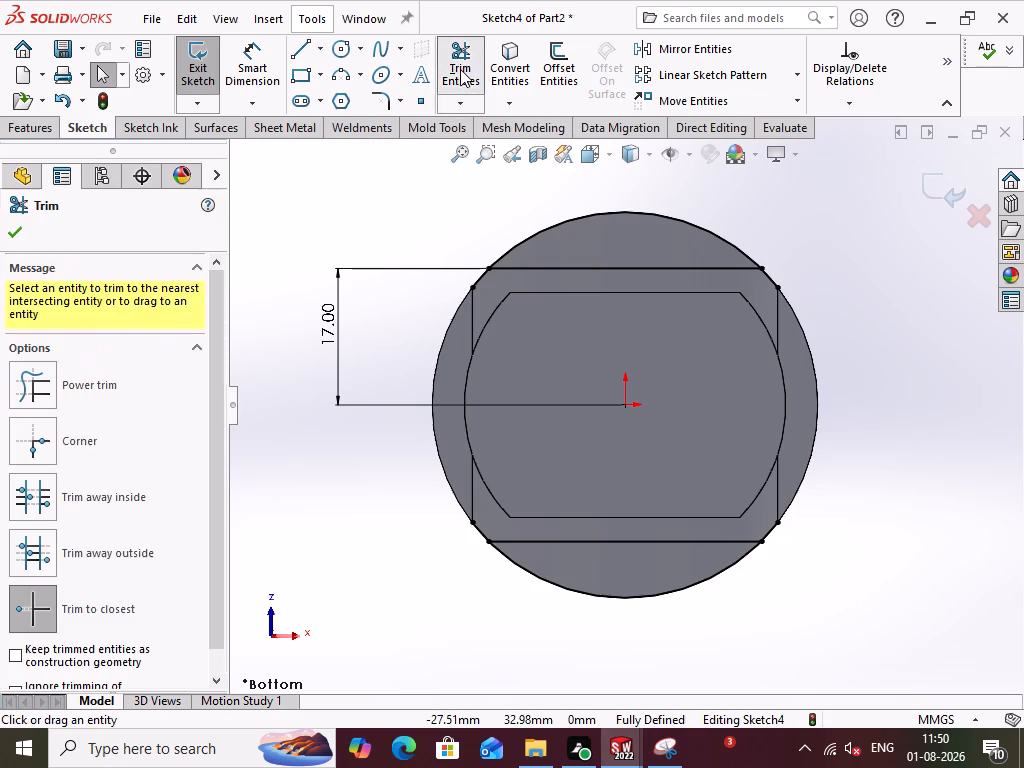
scroll(564, 285, down, 2)
click(859, 285)
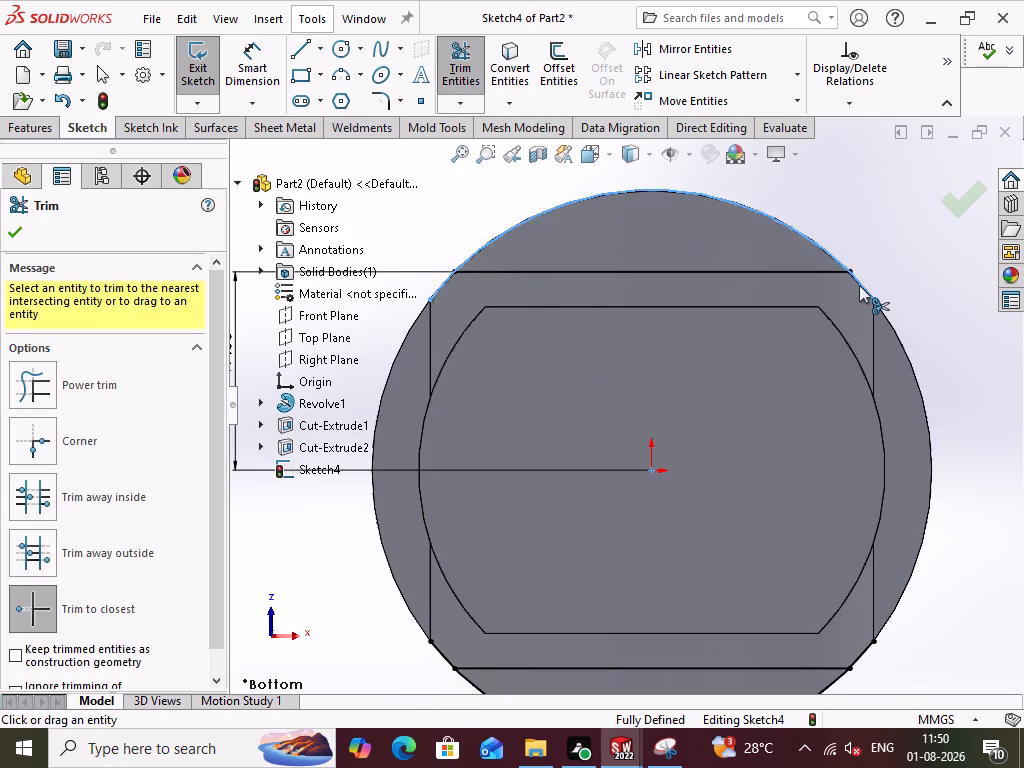
click(442, 280)
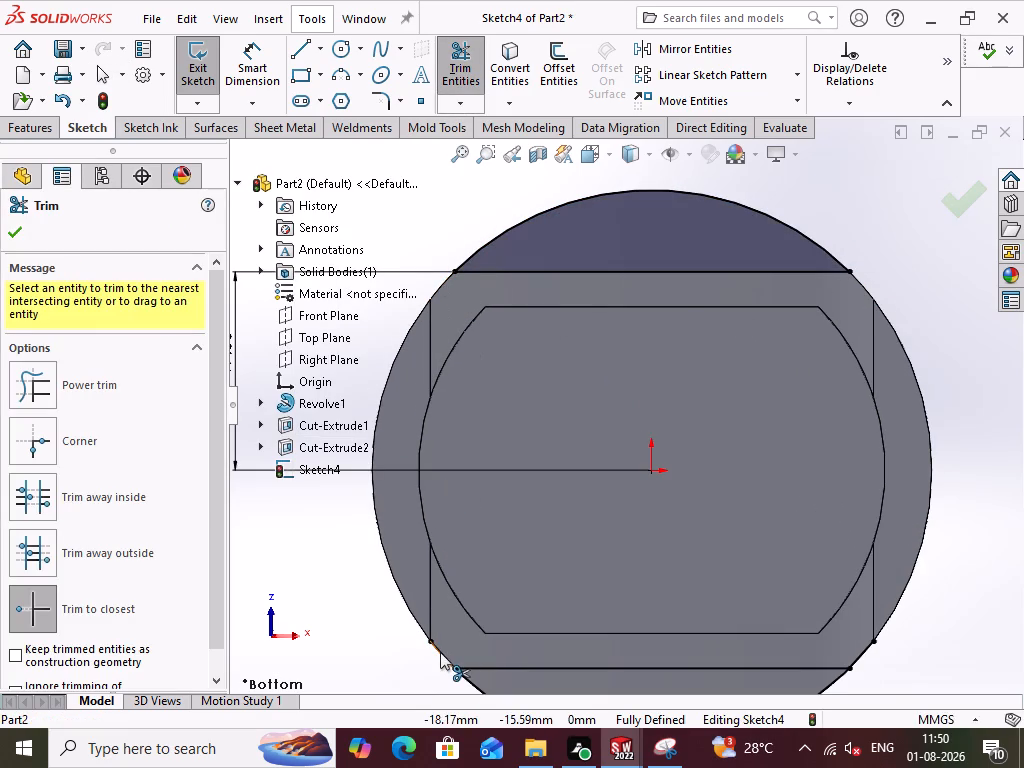
click(440, 653)
click(864, 658)
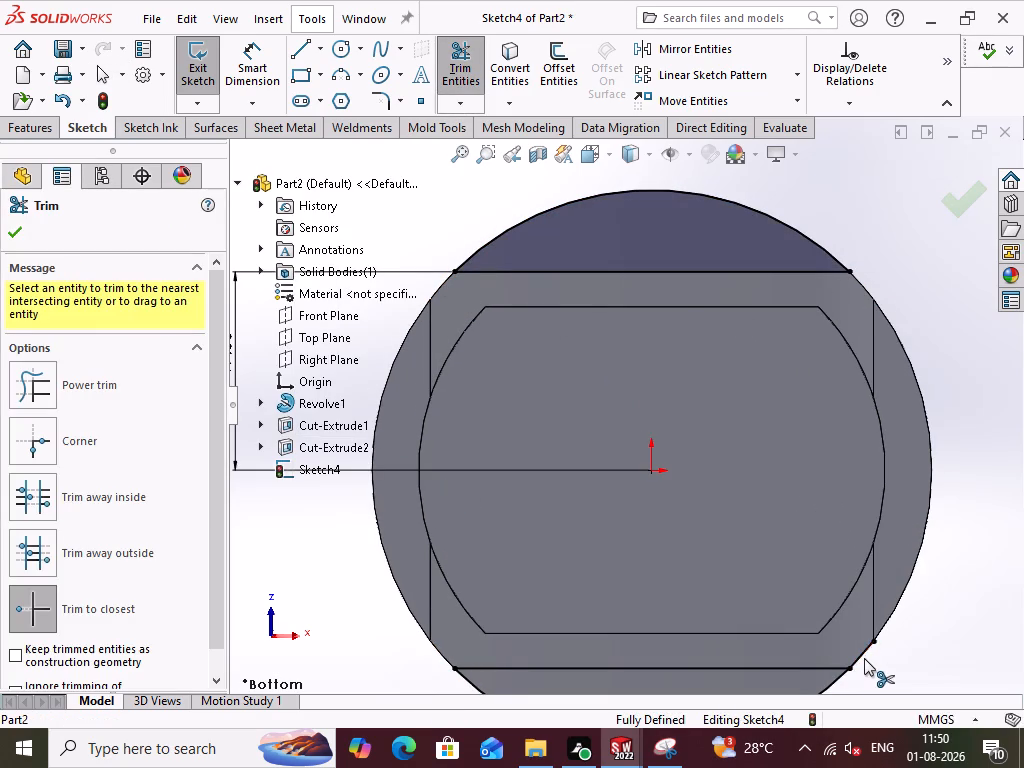
Finish trimming and exit the underside sketch containing the two opposite circular-segment profiles.
click(951, 201)
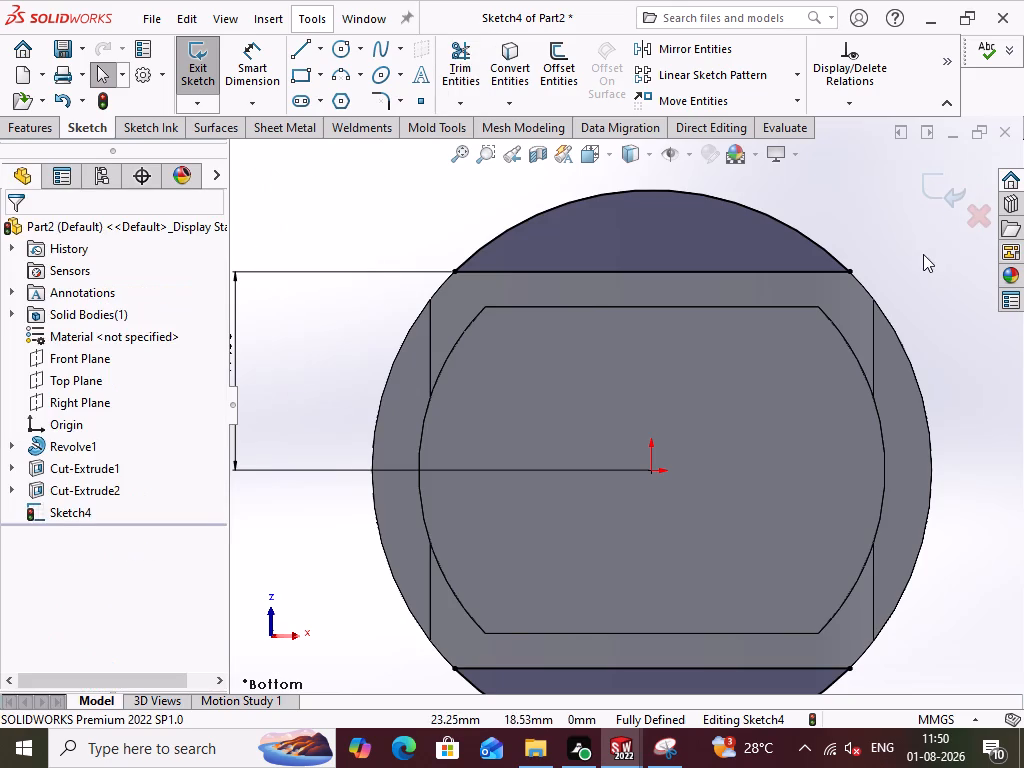
scroll(923, 254, down, 1)
scroll(923, 254, up, 1)
scroll(903, 280, down, 1)
scroll(903, 280, up, 1)
click(927, 209)
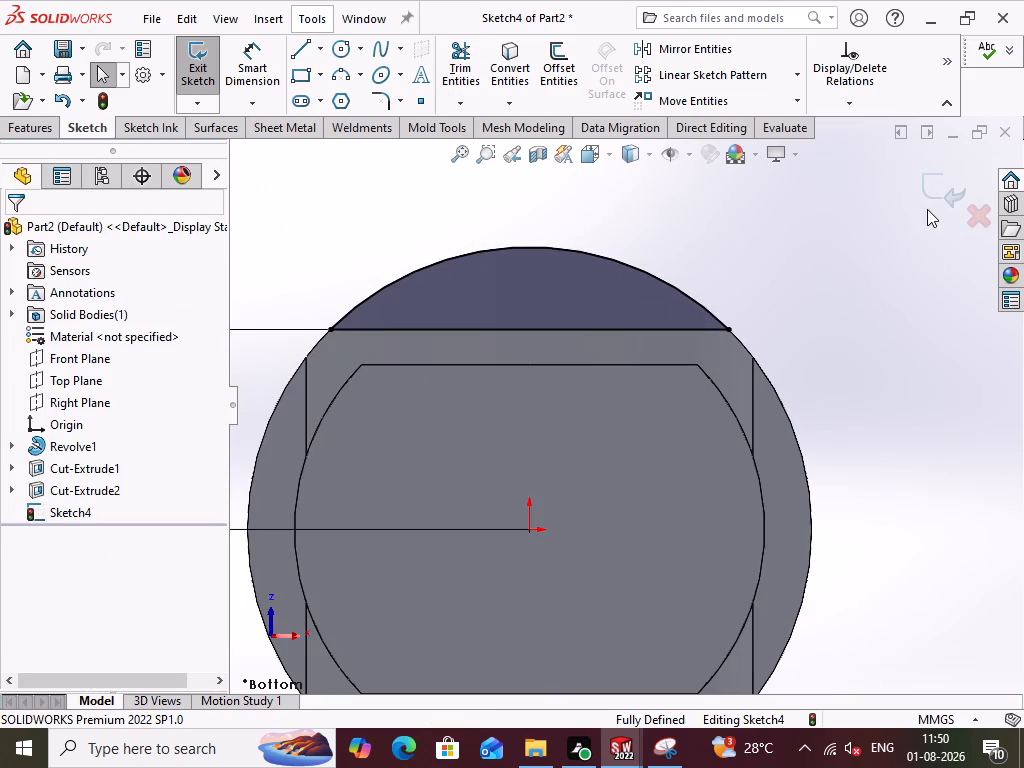
click(924, 187)
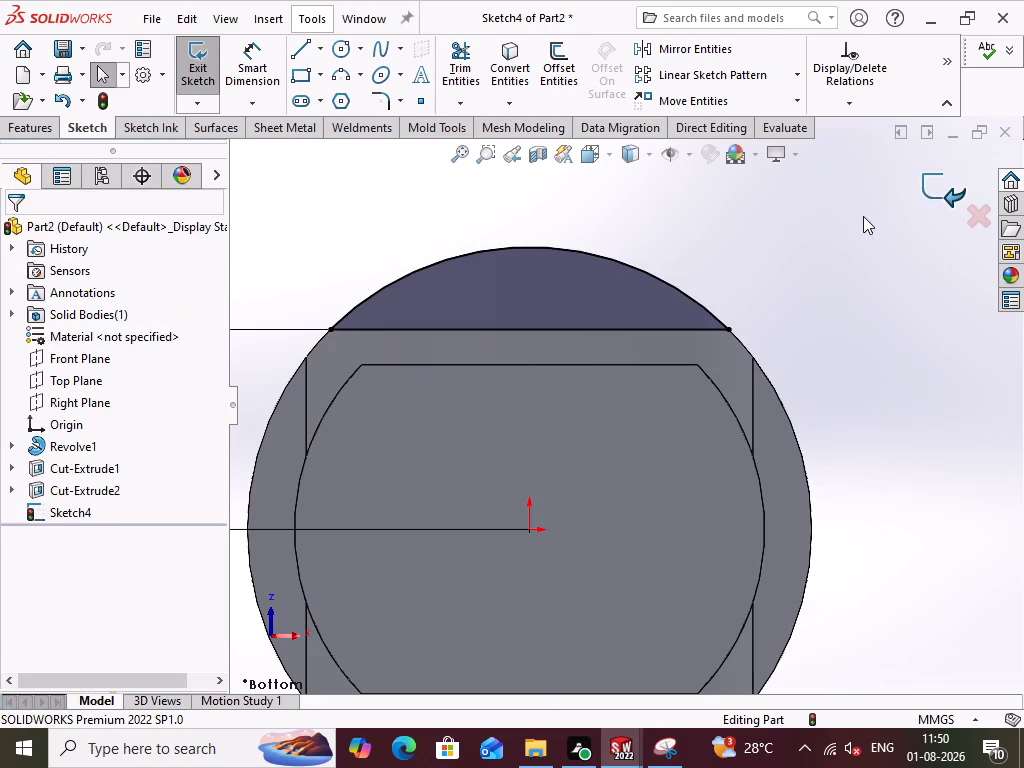
Start a blind extruded cut from the two circular-segment profiles, directed upward into the piston skirt.
key(ctrl+7)
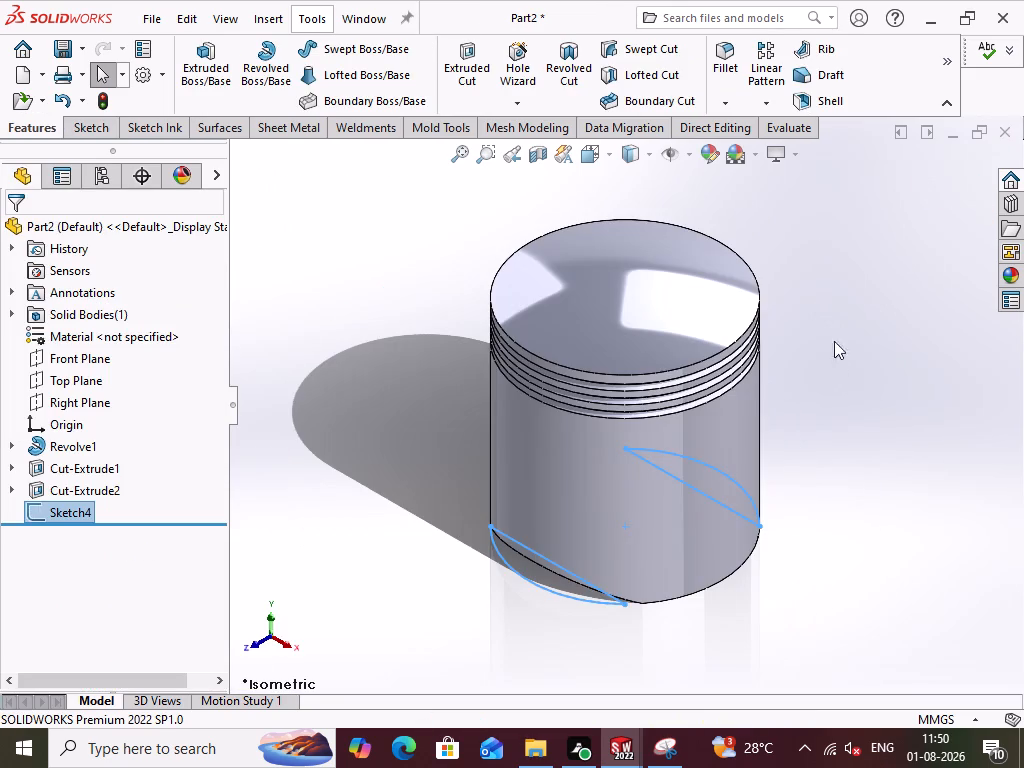
click(485, 69)
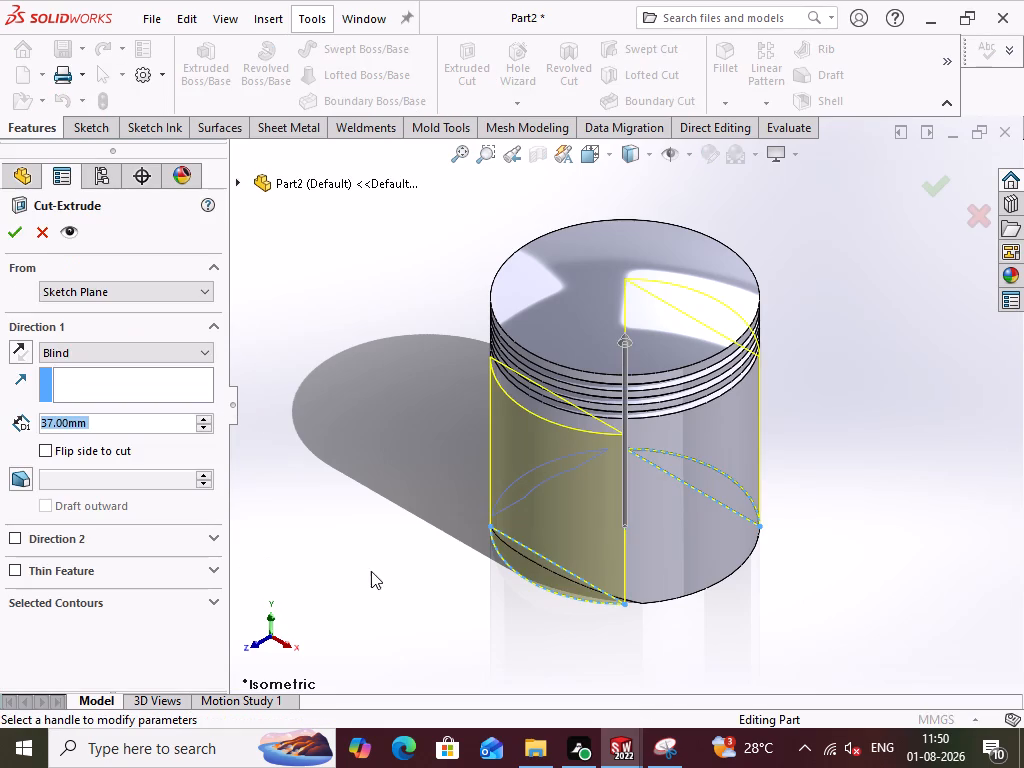
middle_drag(371, 571, 320, 447)
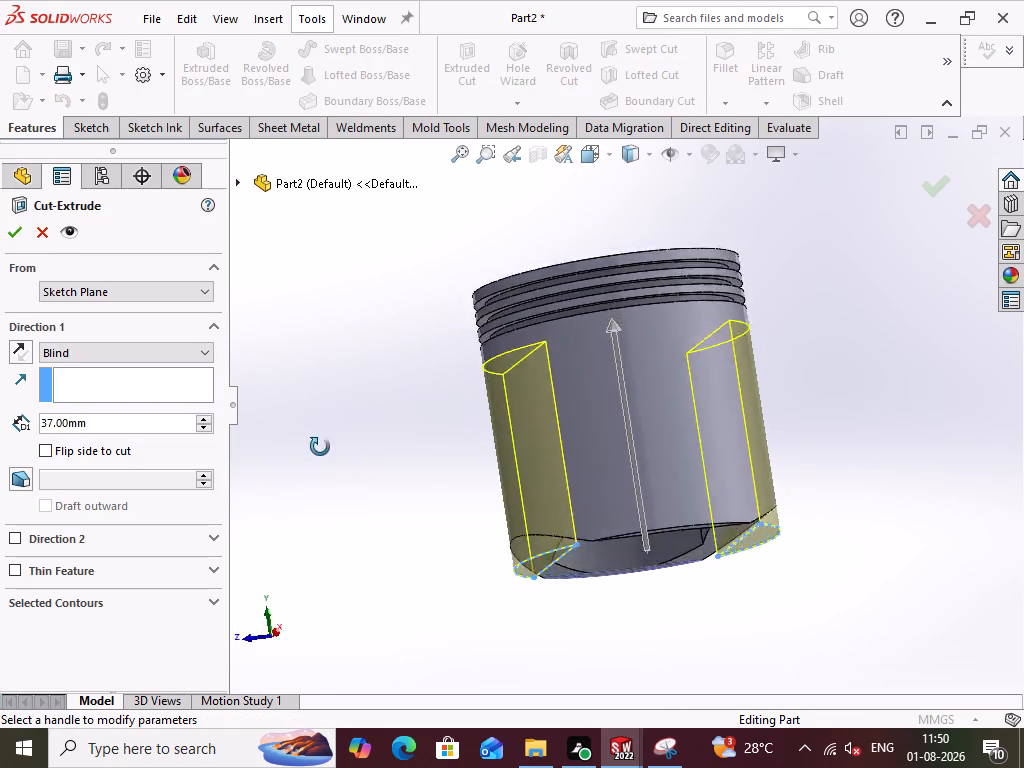
middle_drag(320, 447, 363, 465)
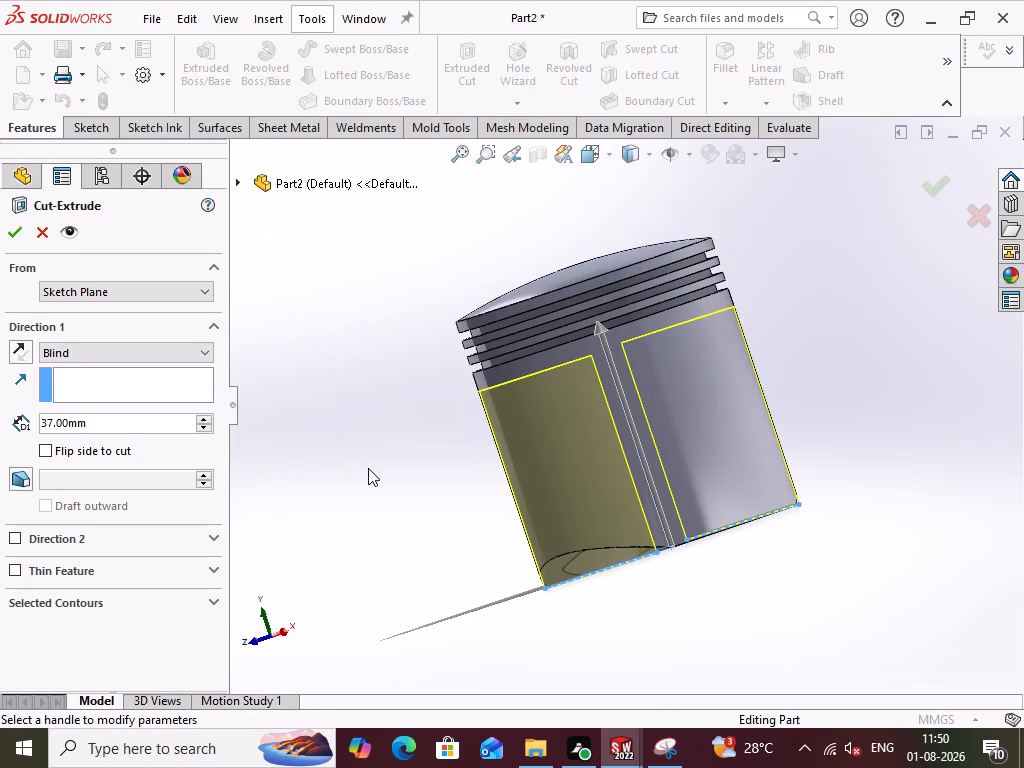
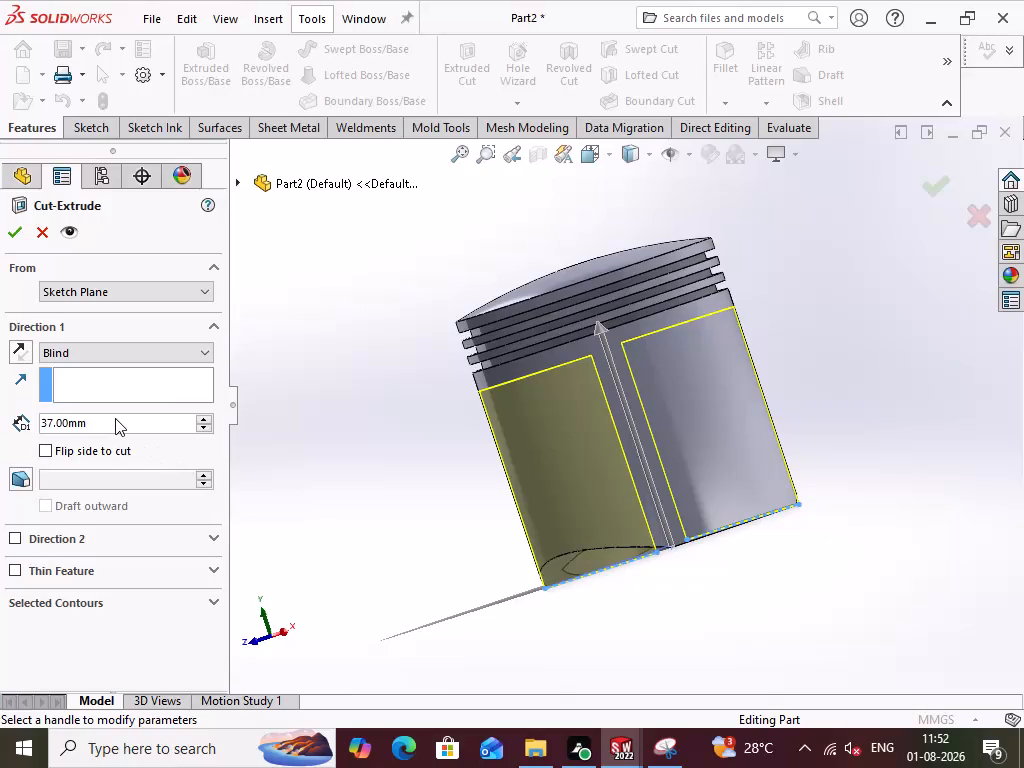
Set the blind cut depth to 40.5-5 mm and complete the extruded cut of the two circular segments.
click(115, 418)
drag(115, 418, 28, 428)
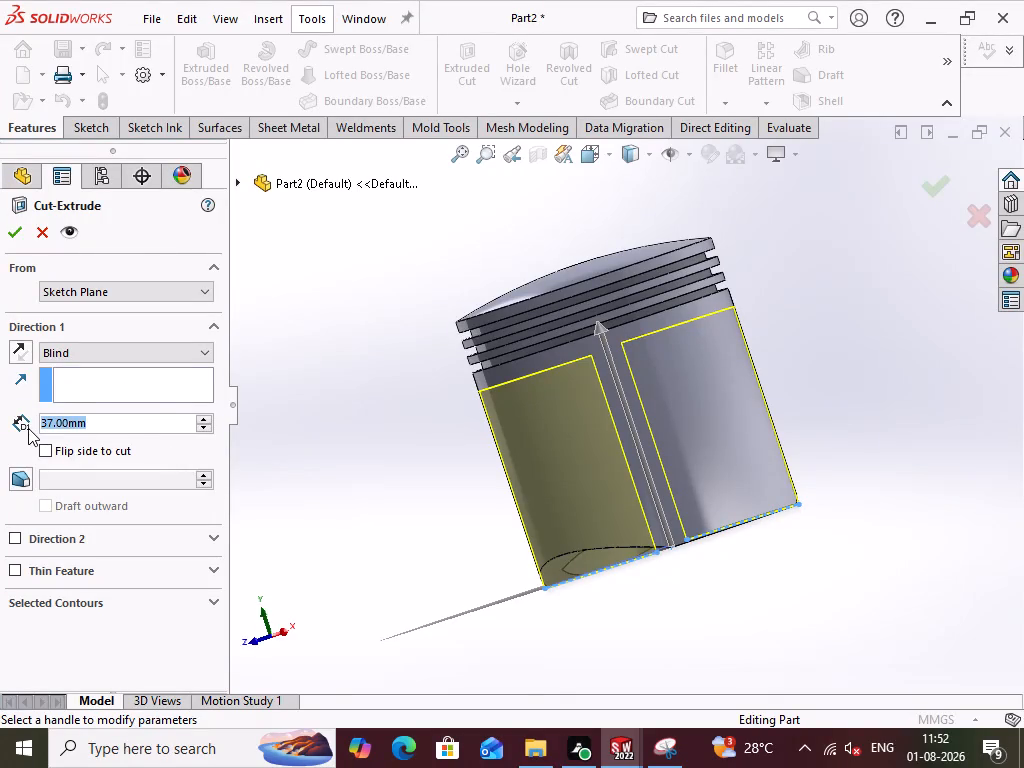
text(40.5)
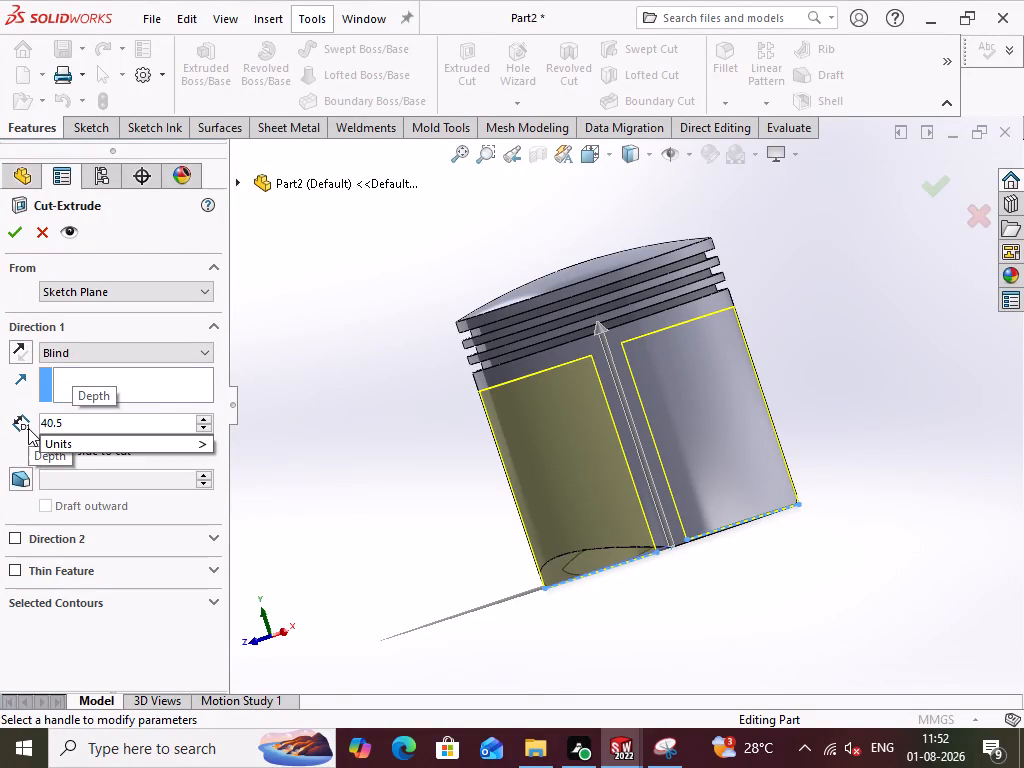
text(-5)
key(Return)
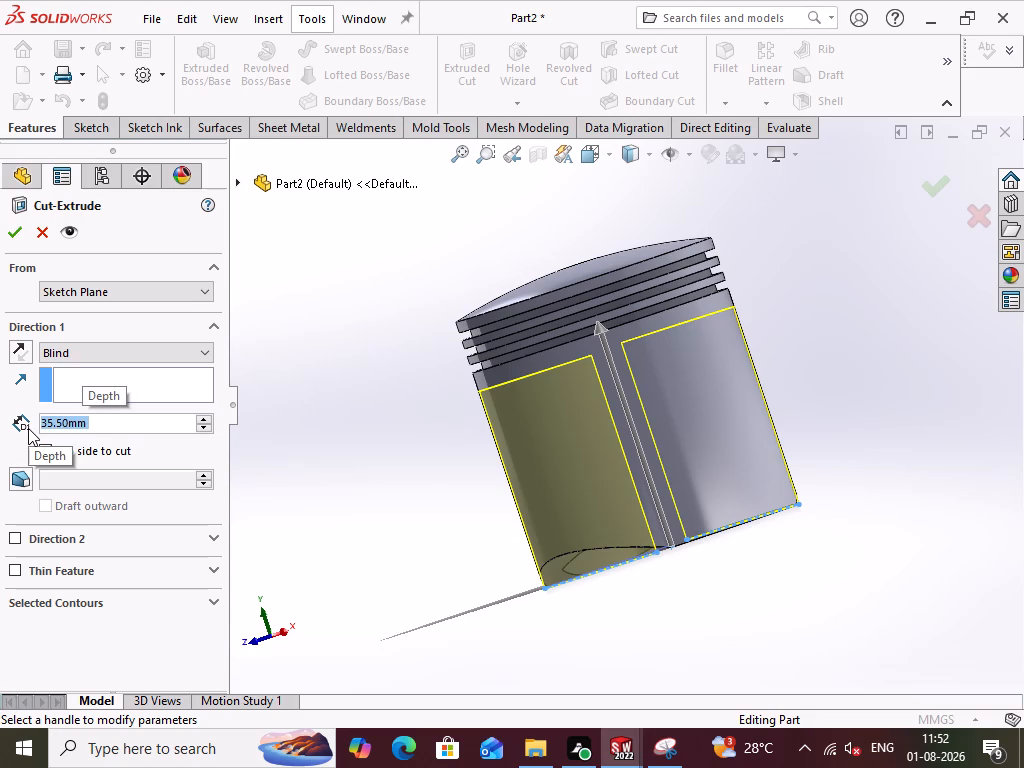
click(354, 333)
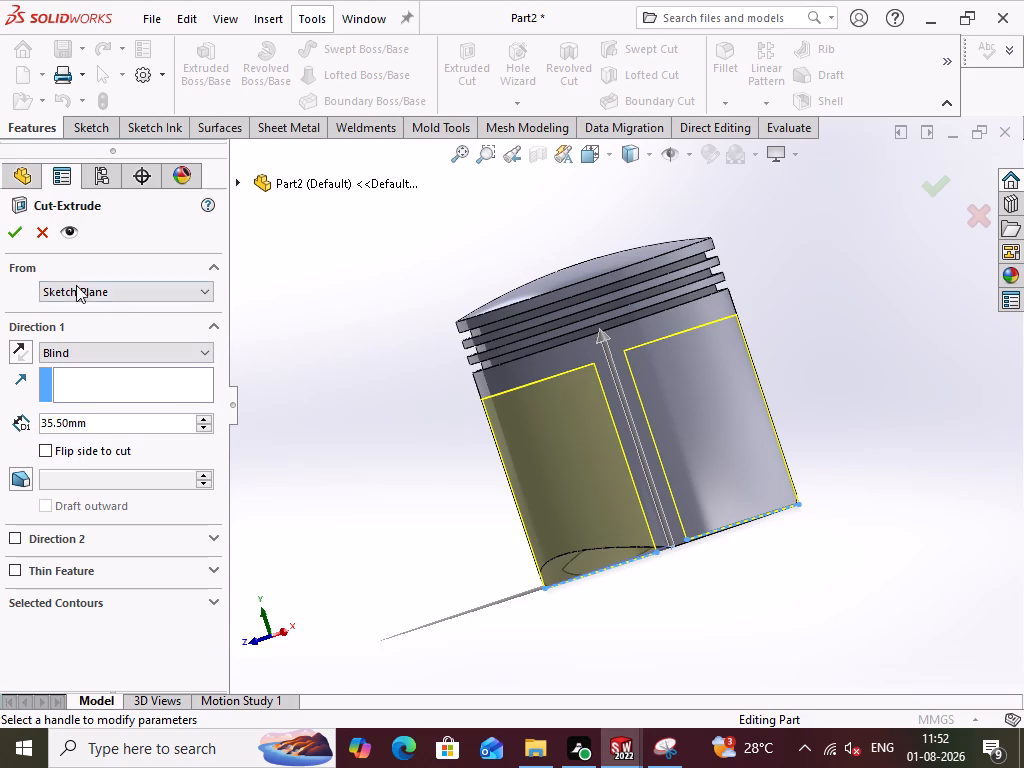
click(19, 228)
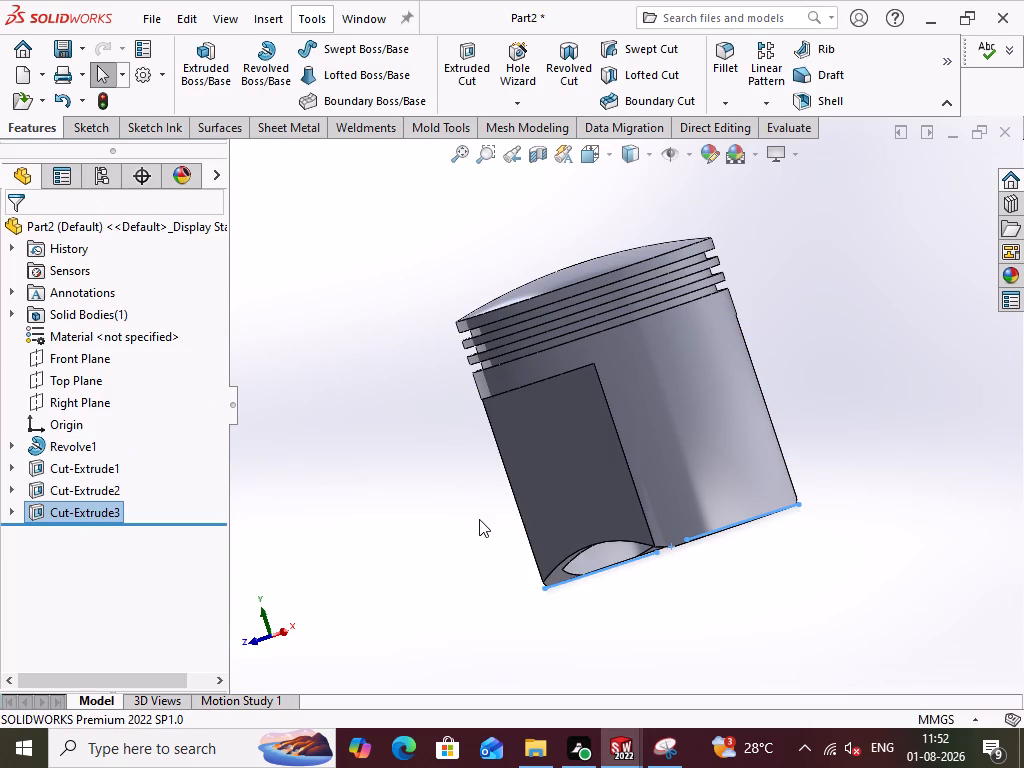
Examine the skirt flats, rim and pocket of the piston from several sides, including front, bottom and isometric views.
middle_drag(491, 580, 648, 449)
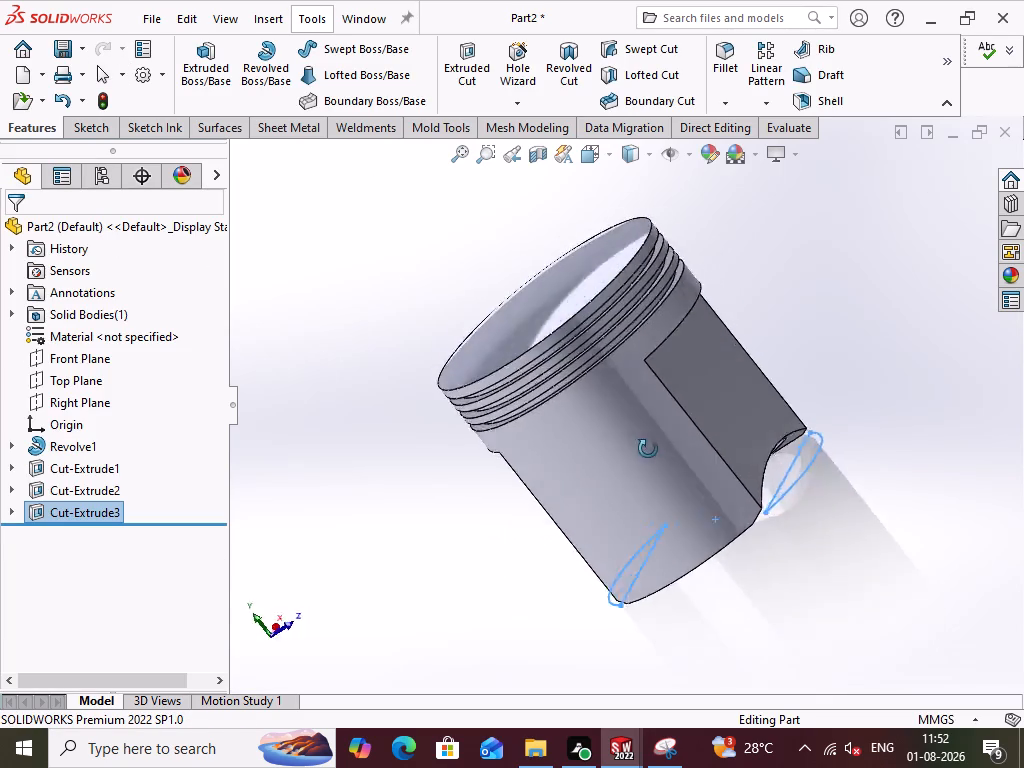
middle_drag(648, 449, 608, 547)
double_click(490, 555)
middle_drag(489, 523, 575, 411)
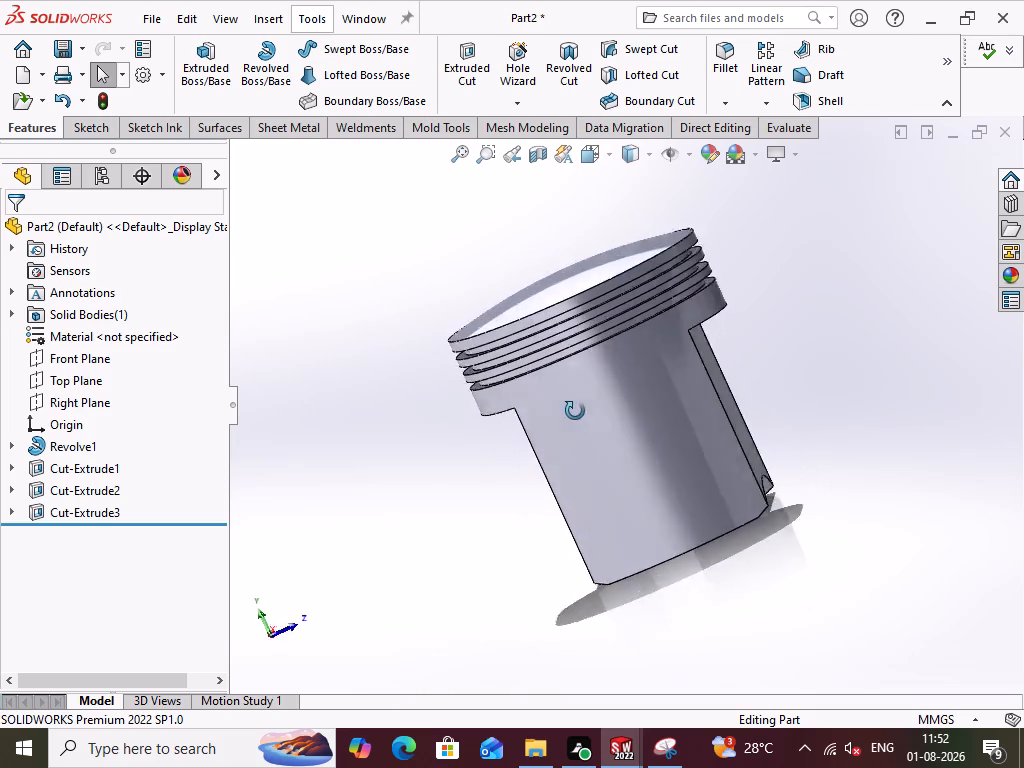
middle_drag(575, 411, 677, 354)
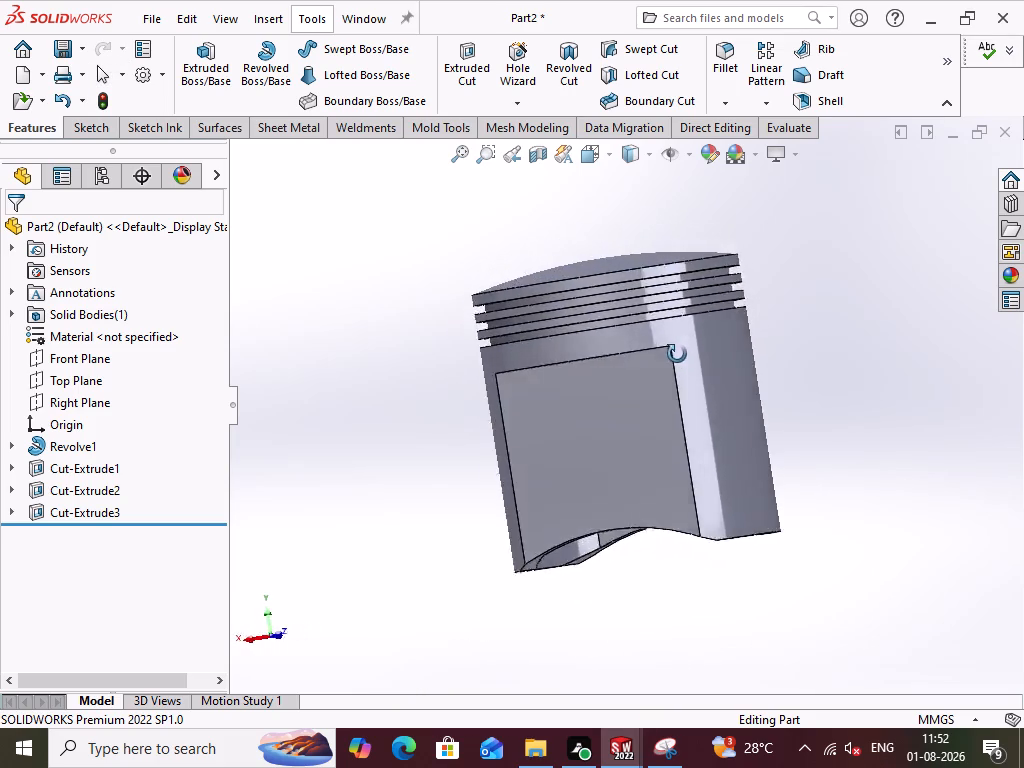
middle_drag(677, 354, 576, 310)
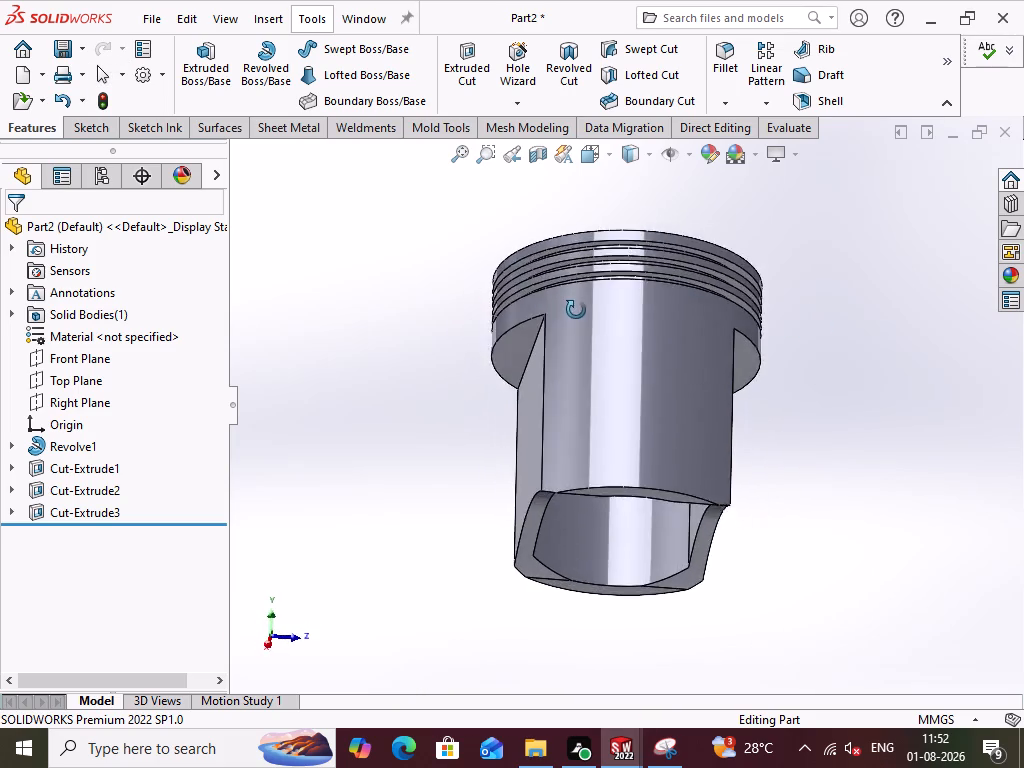
middle_drag(576, 310, 591, 400)
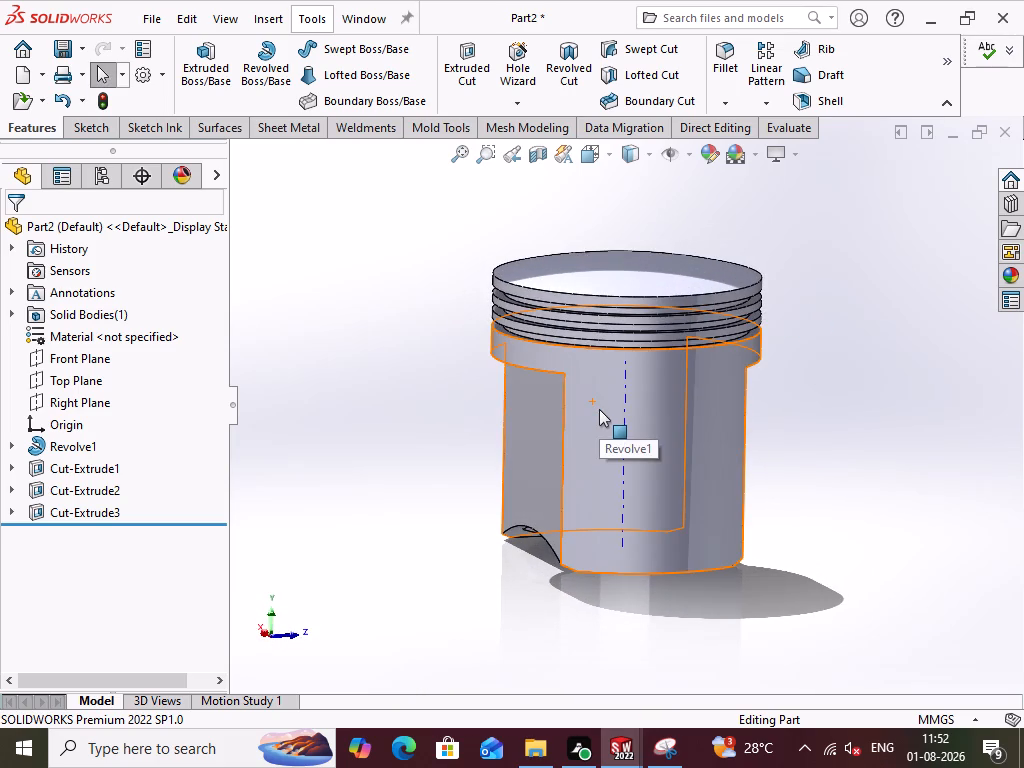
key(ctrl+1)
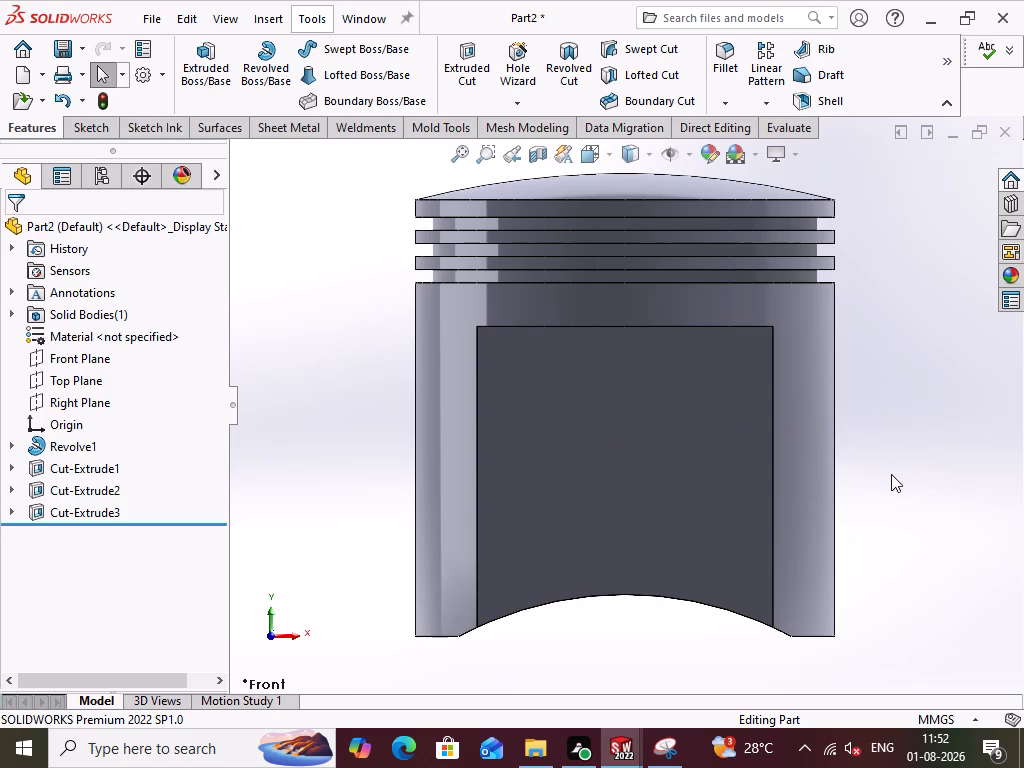
scroll(891, 474, up, 1)
middle_drag(897, 494, 784, 484)
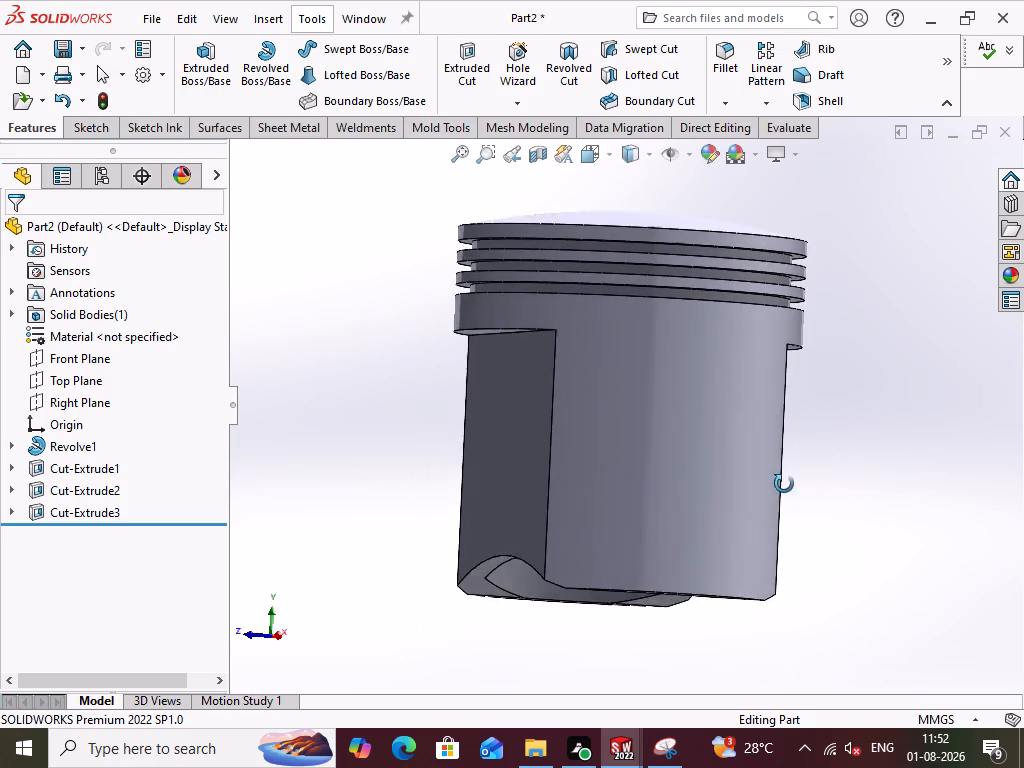
middle_drag(784, 484, 799, 370)
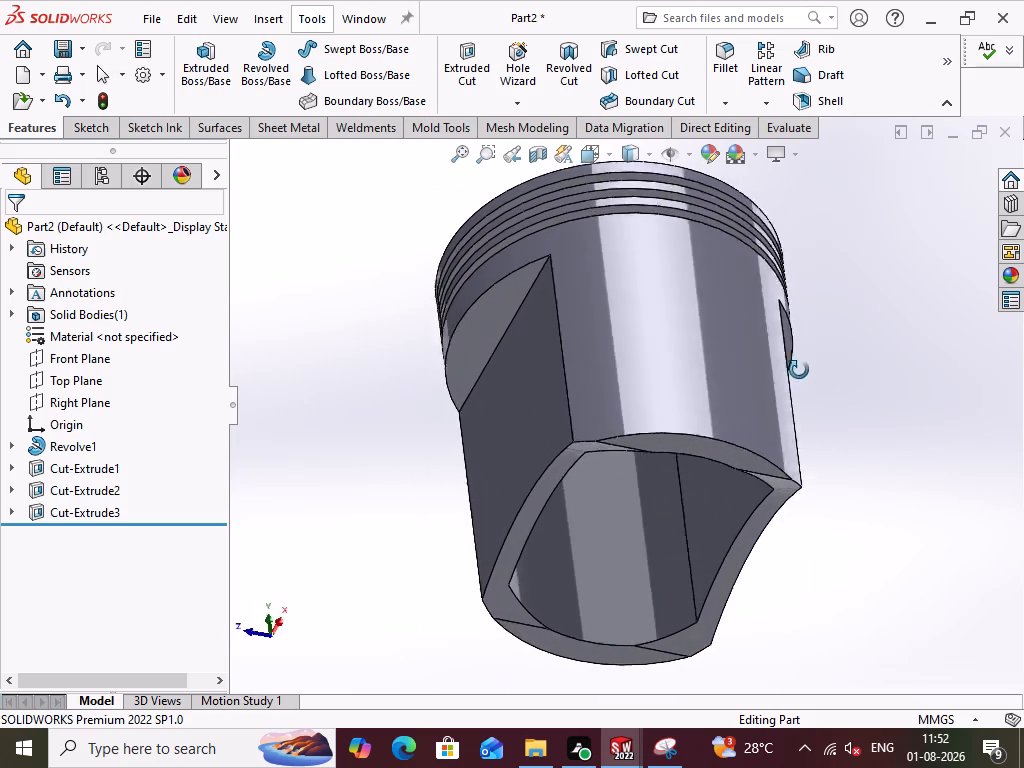
middle_drag(799, 370, 773, 202)
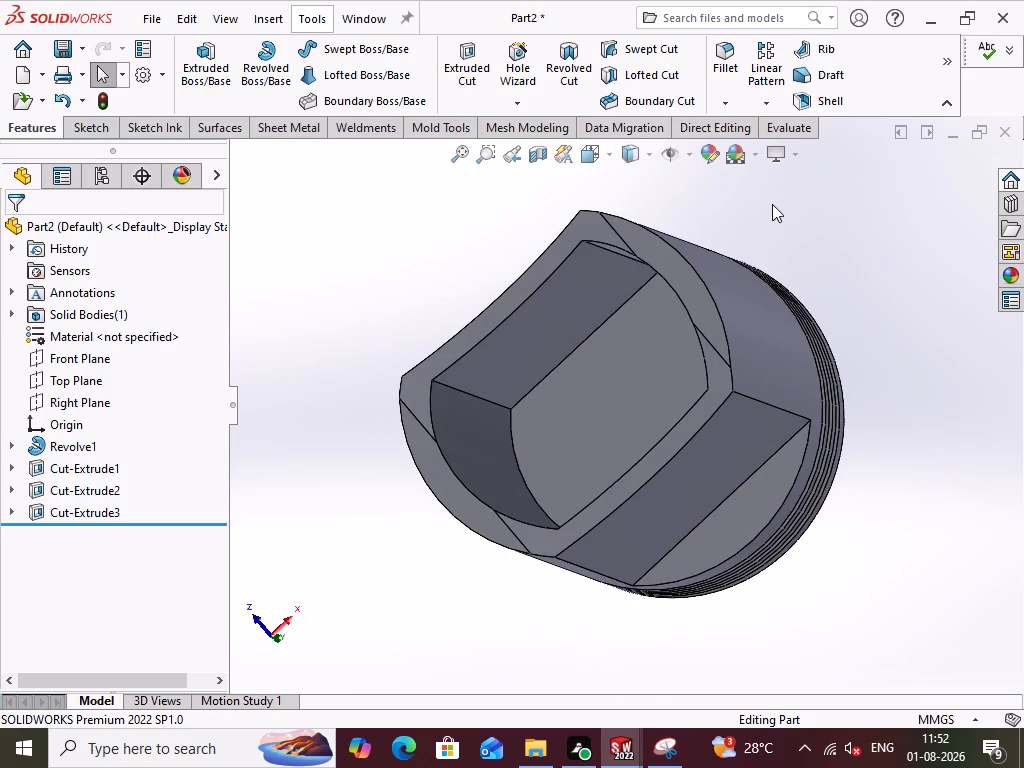
key(ctrl+6)
scroll(859, 509, up, 2)
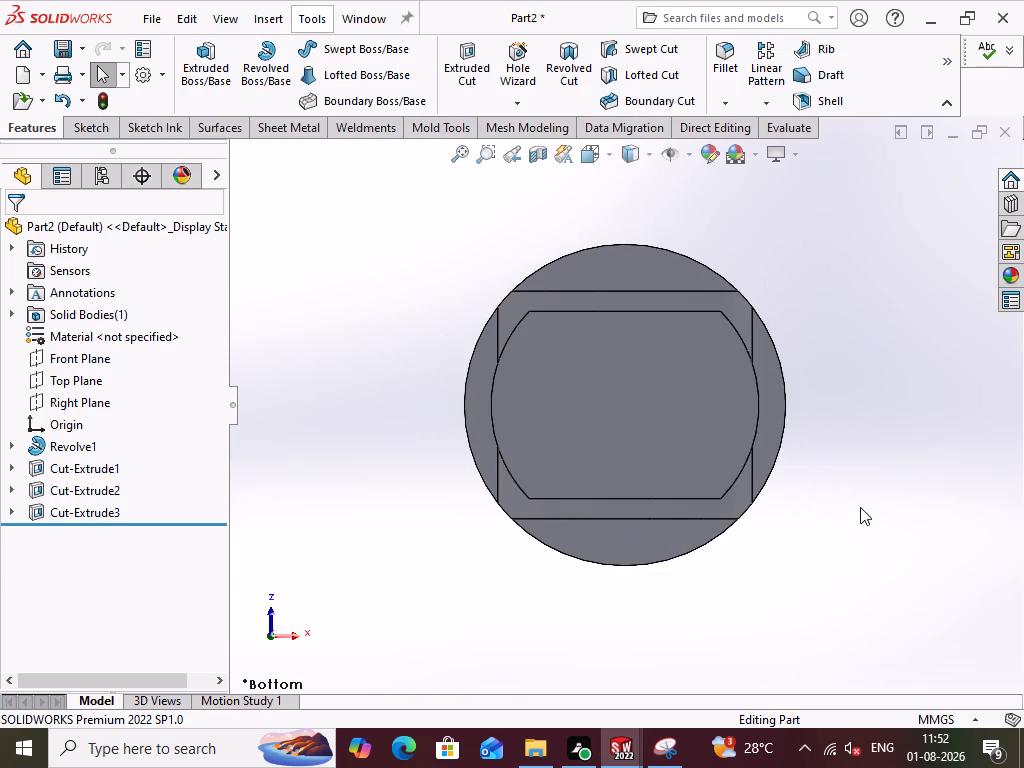
key(ctrl+7)
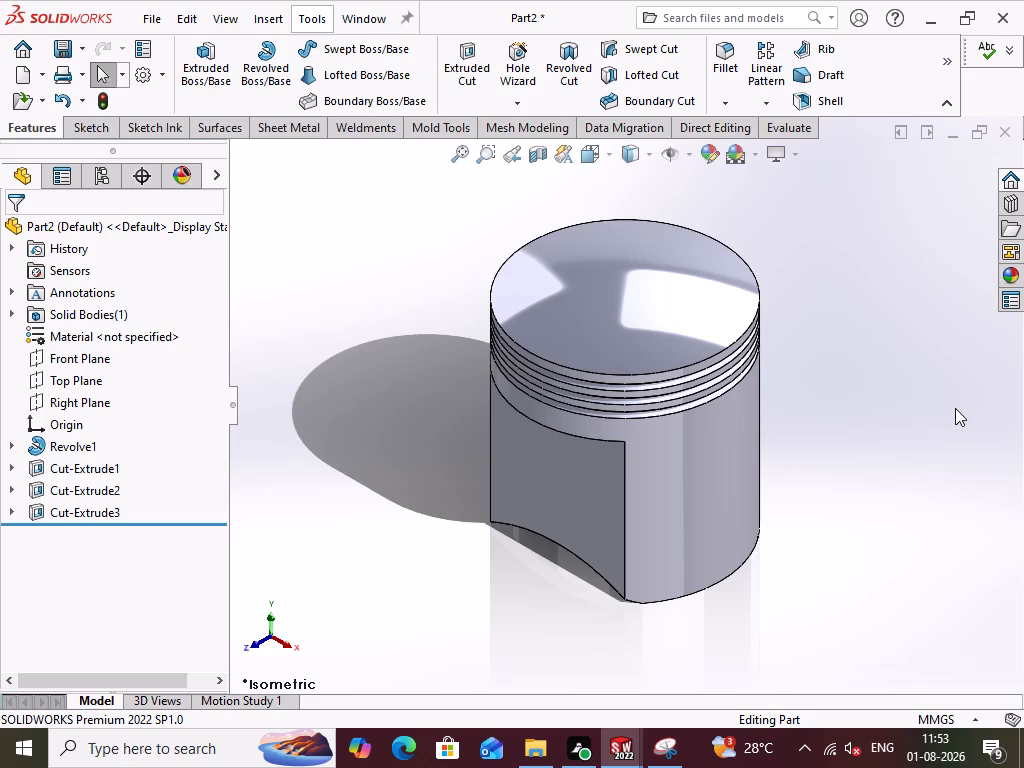
Sketch a circle about 11 mm in diameter on the front flat skirt face, vertically above the origin.
click(365, 492)
click(92, 363)
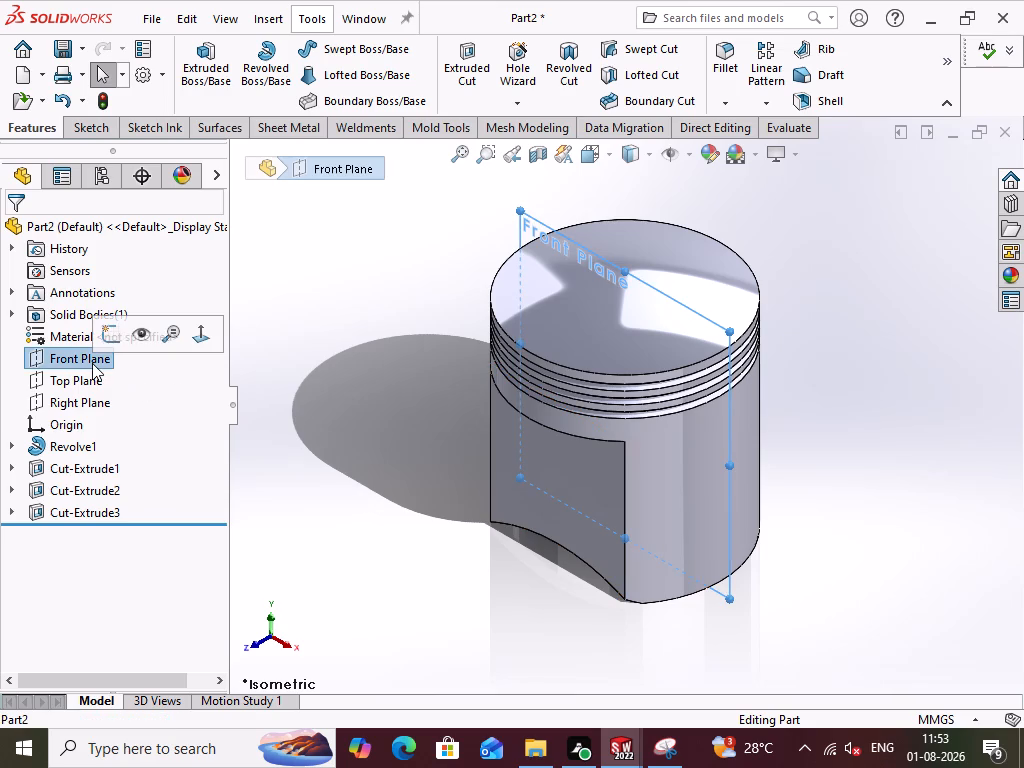
click(393, 400)
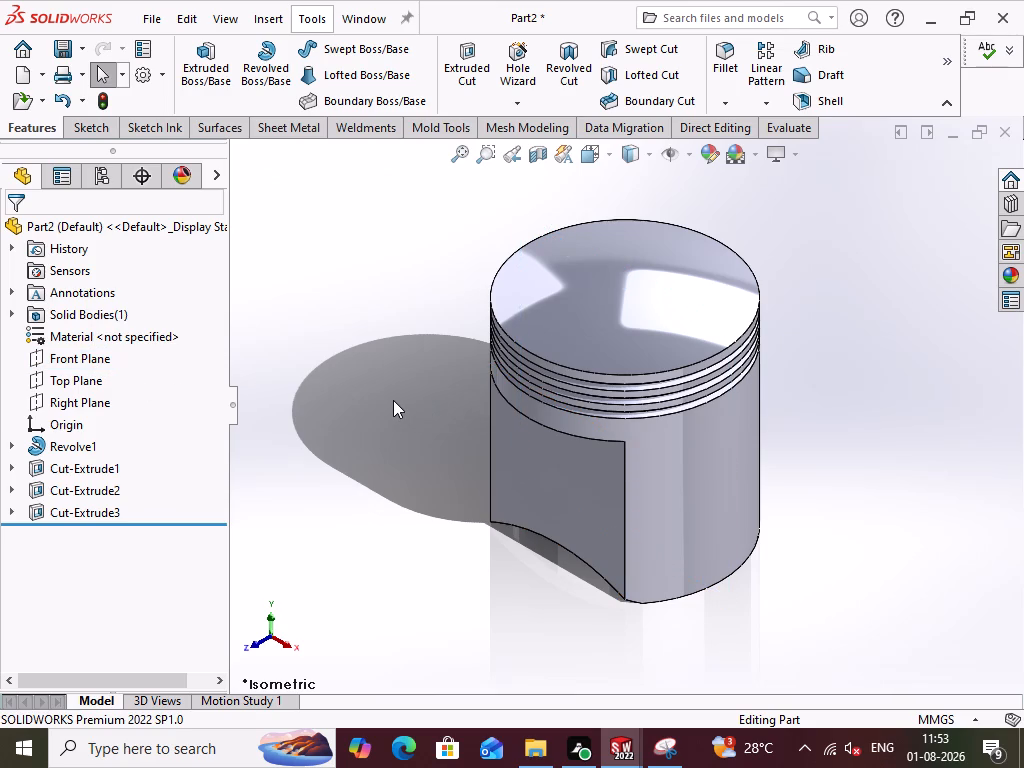
click(564, 477)
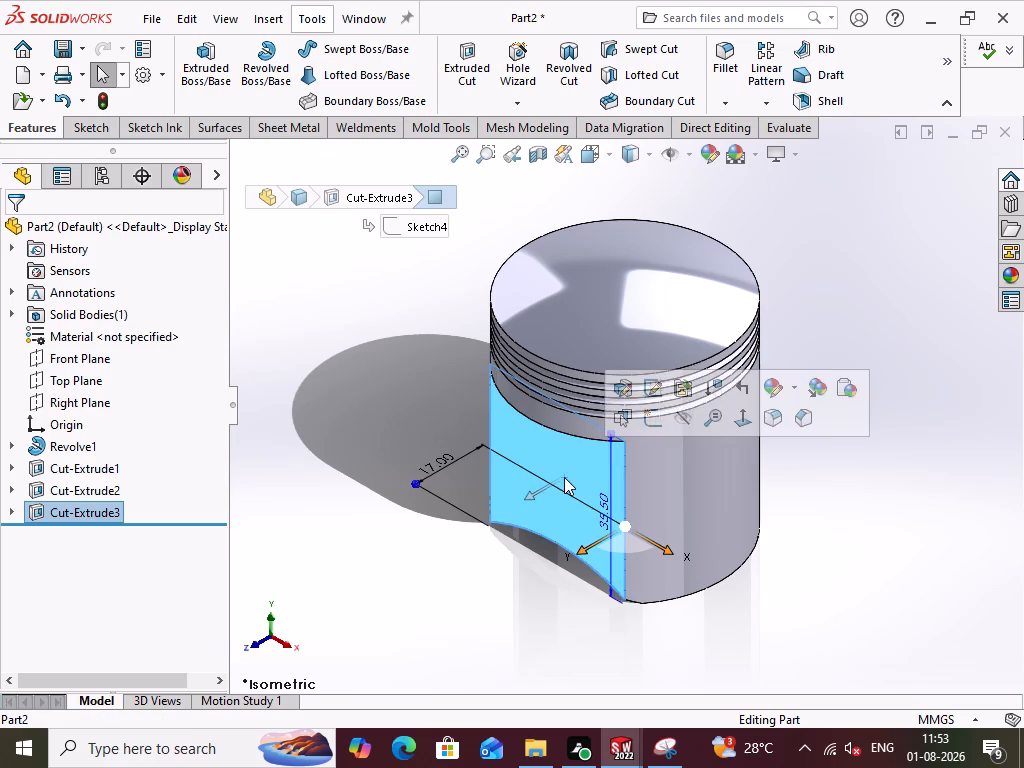
click(652, 421)
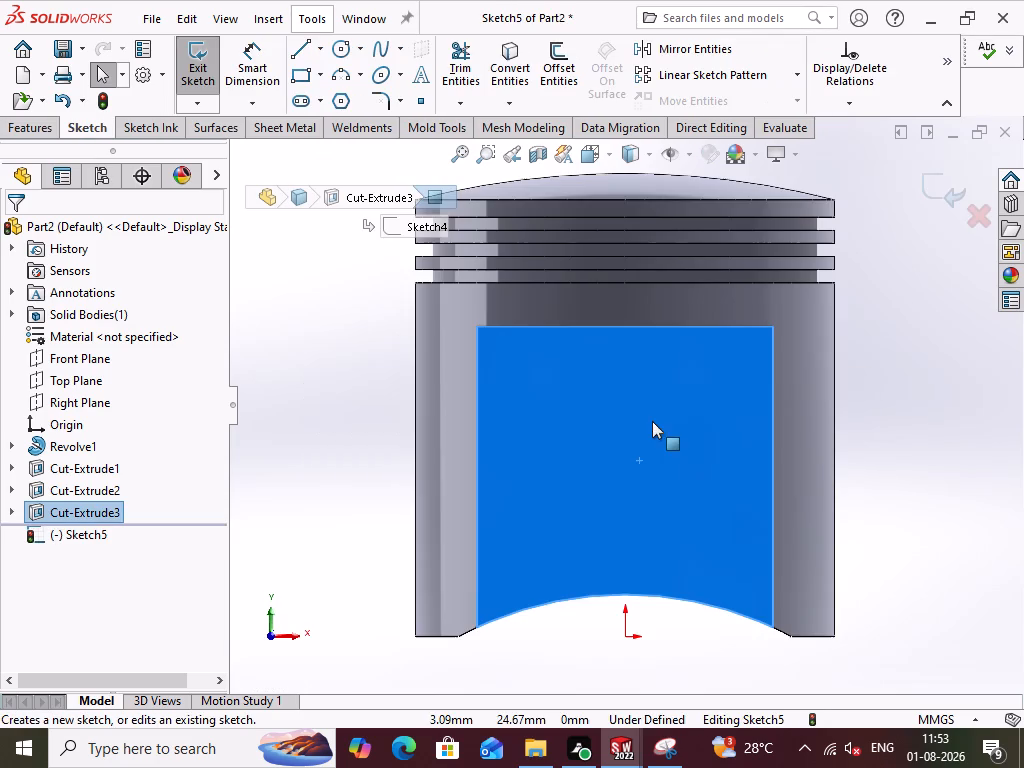
click(666, 645)
scroll(685, 596, up, 2)
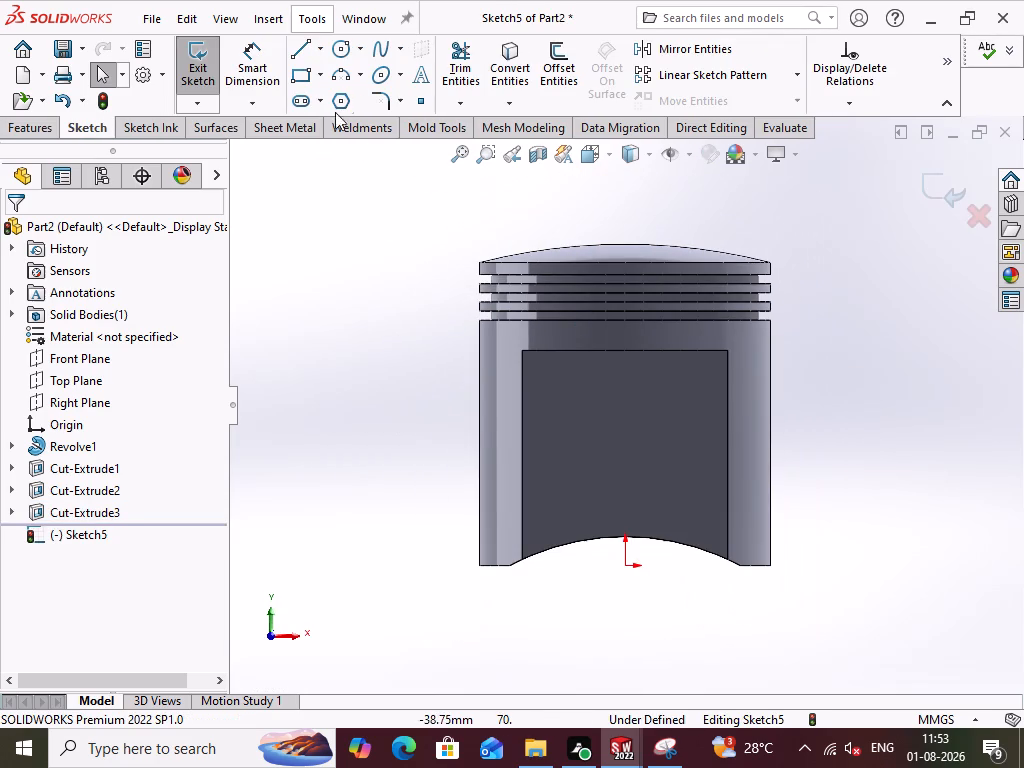
click(340, 42)
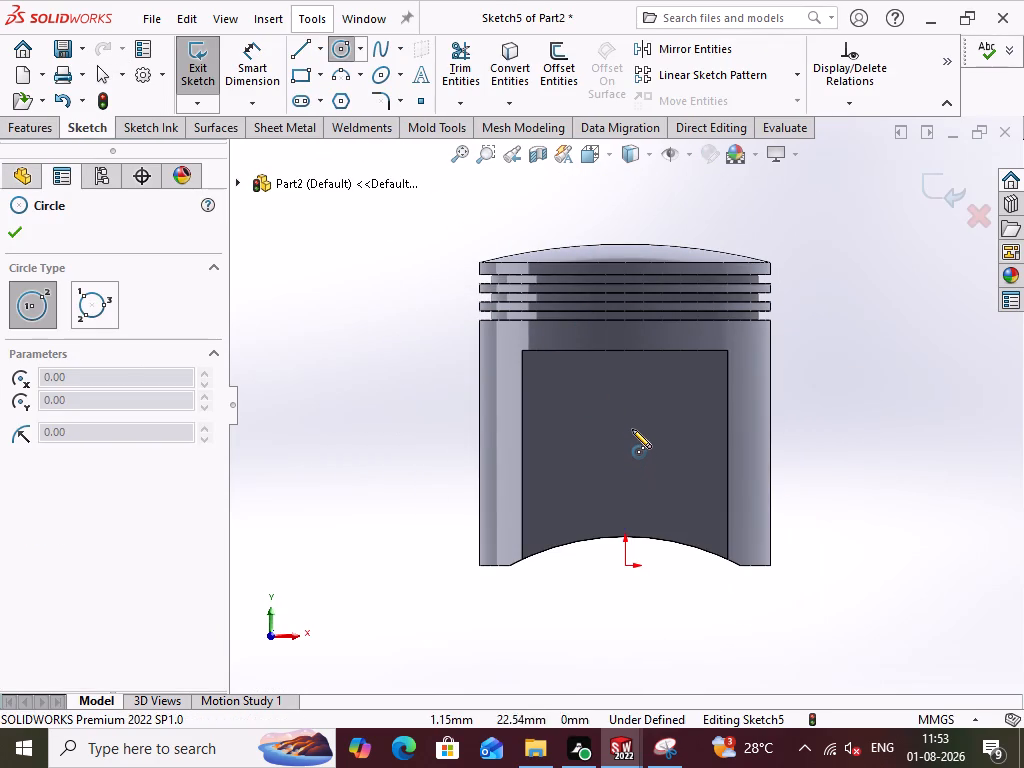
click(627, 422)
click(640, 452)
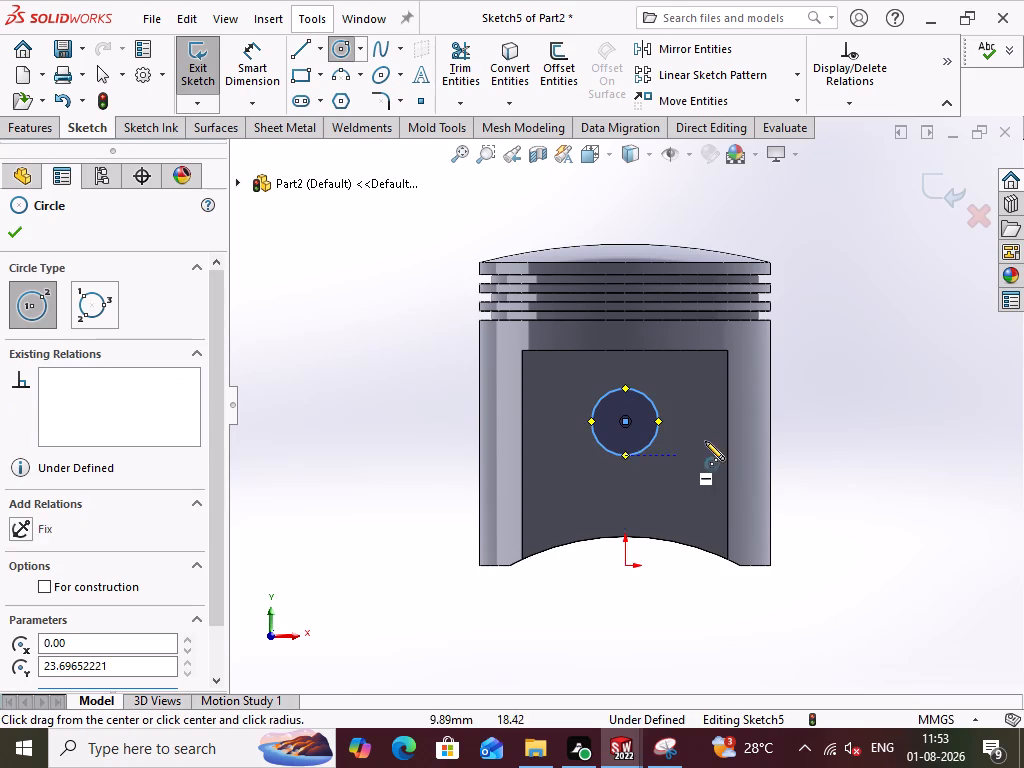
Dimension the circle's diameter as 18 mm.
click(266, 53)
click(655, 405)
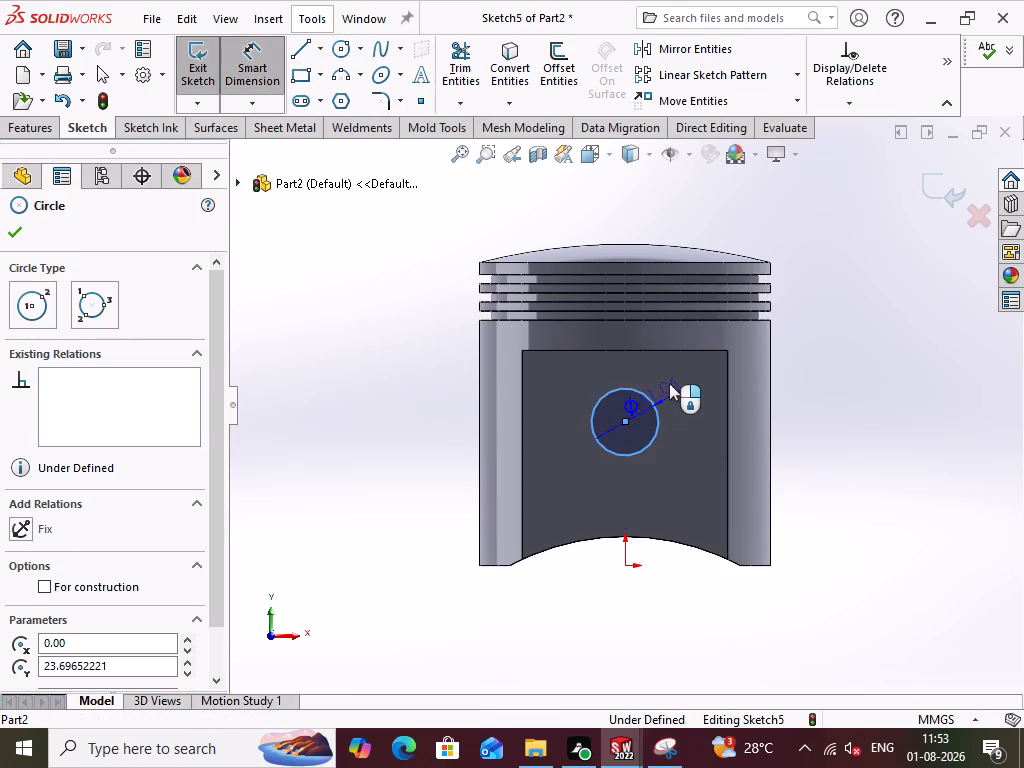
click(689, 385)
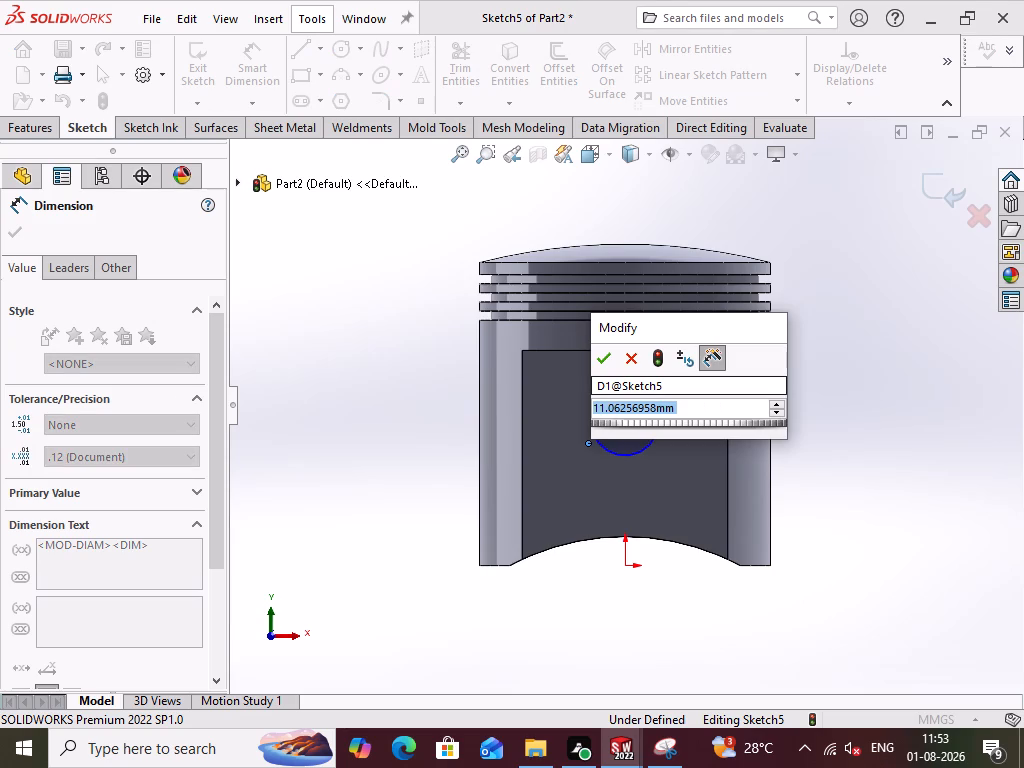
key(1)
key(8)
key(Return)
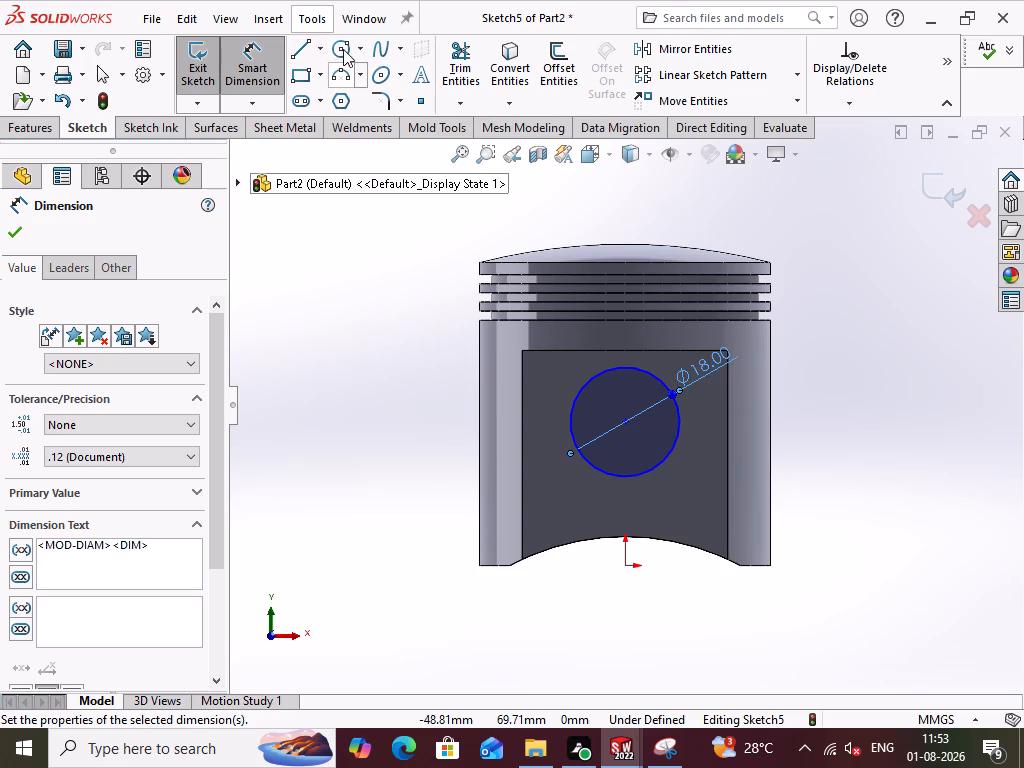
Draw a smaller concentric circle inside the 18 mm circle and dimension its diameter as 12 mm.
click(344, 49)
click(628, 424)
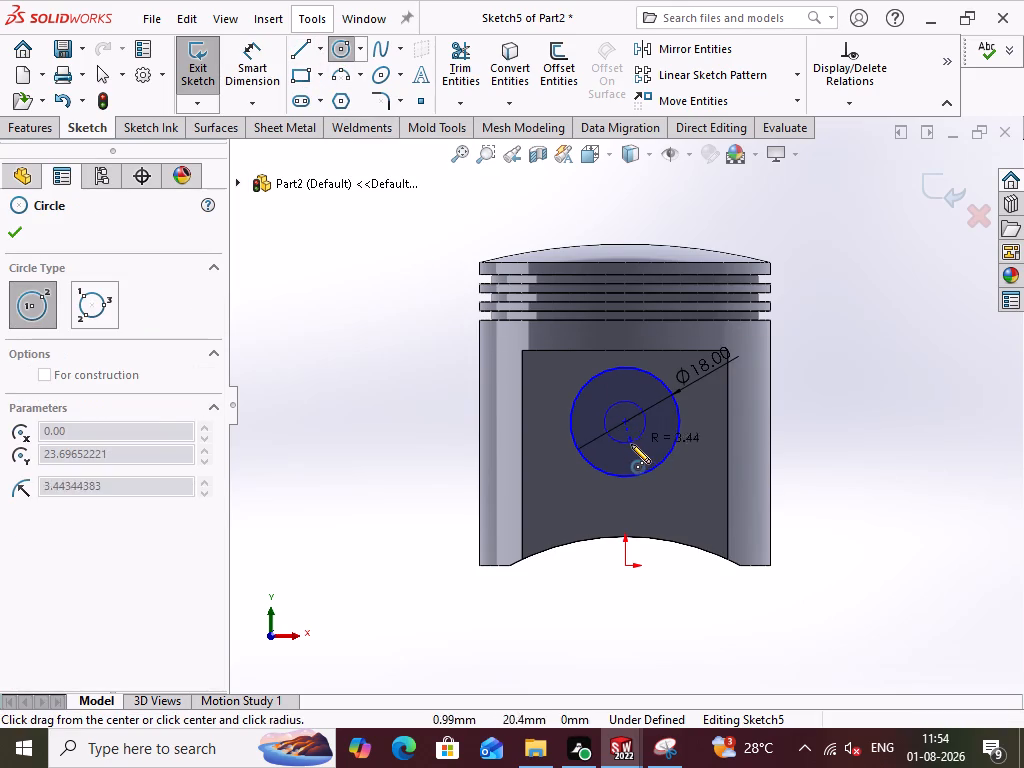
click(632, 451)
click(263, 71)
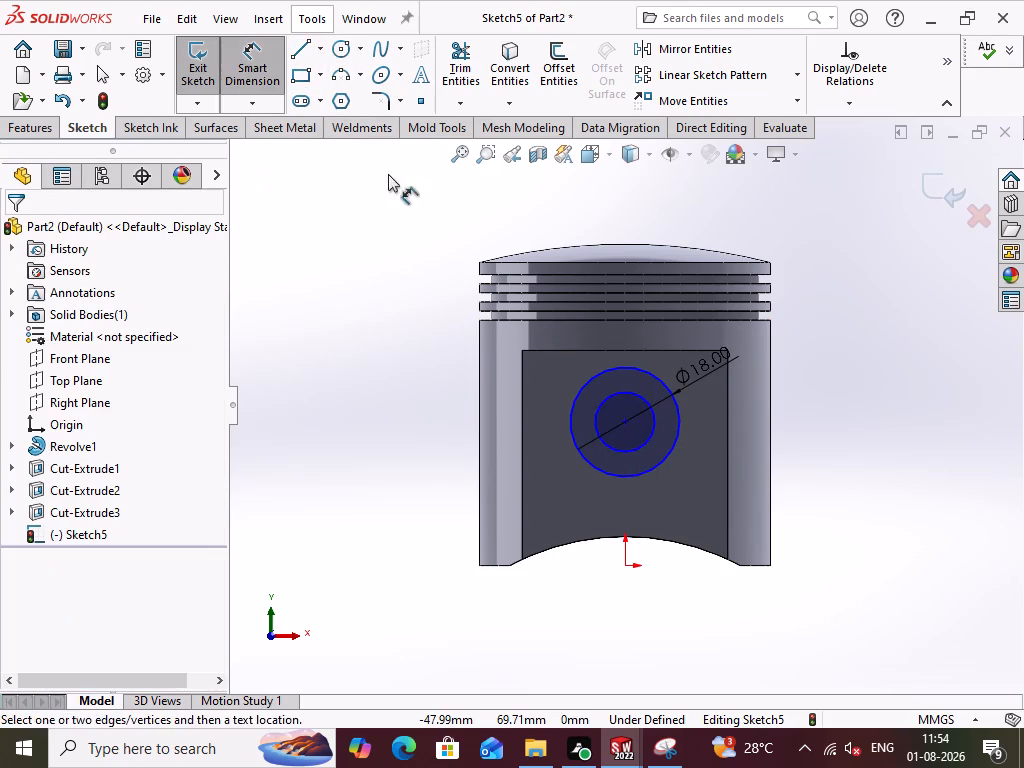
click(652, 415)
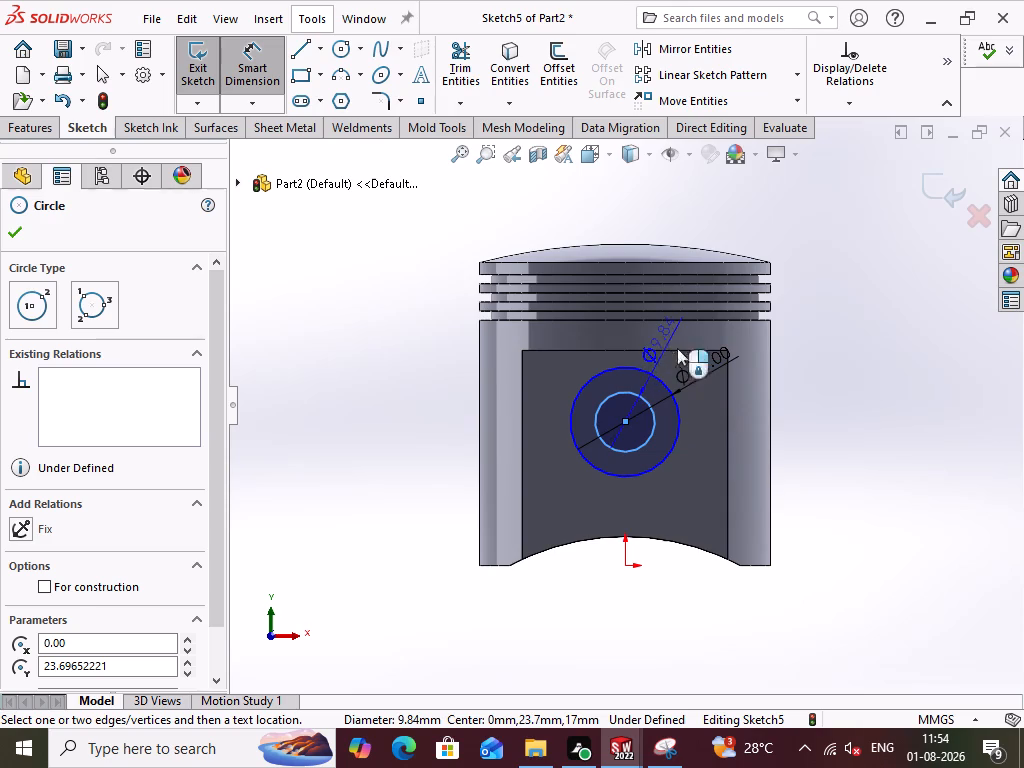
click(700, 478)
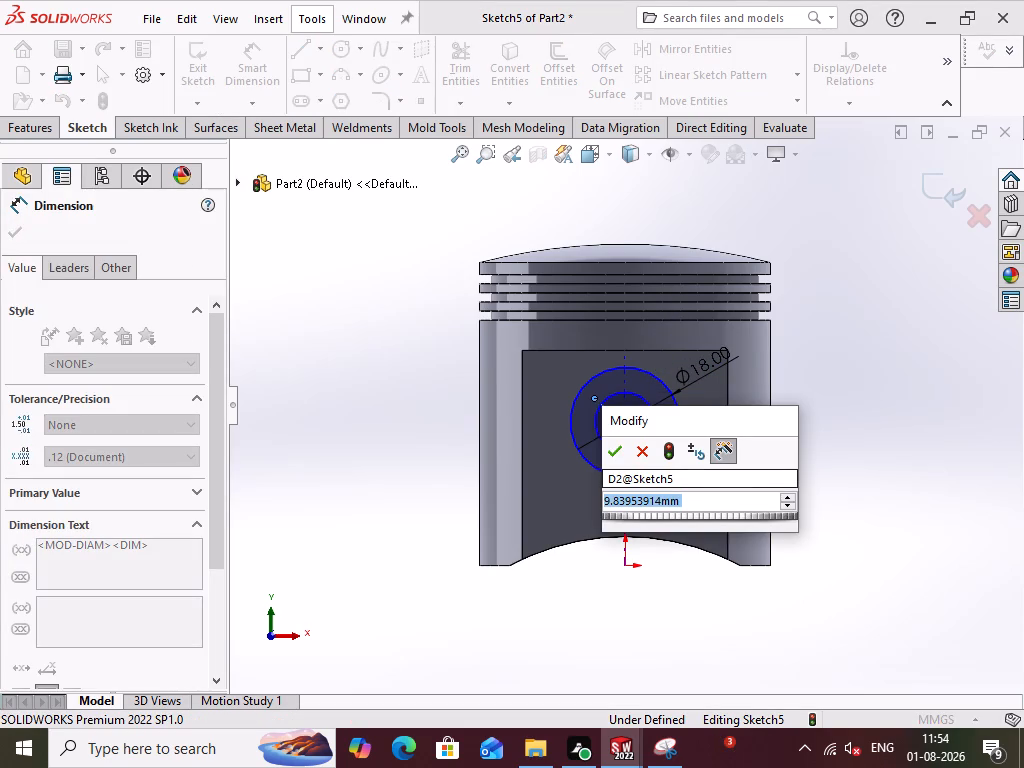
text(12)
key(Return)
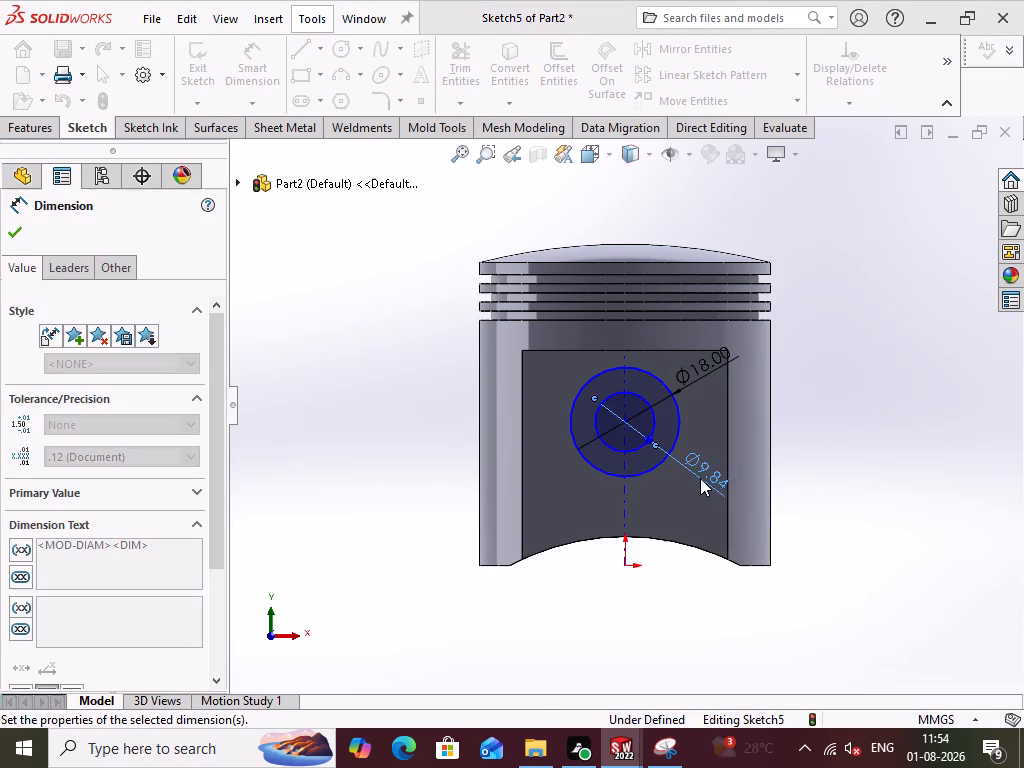
click(809, 427)
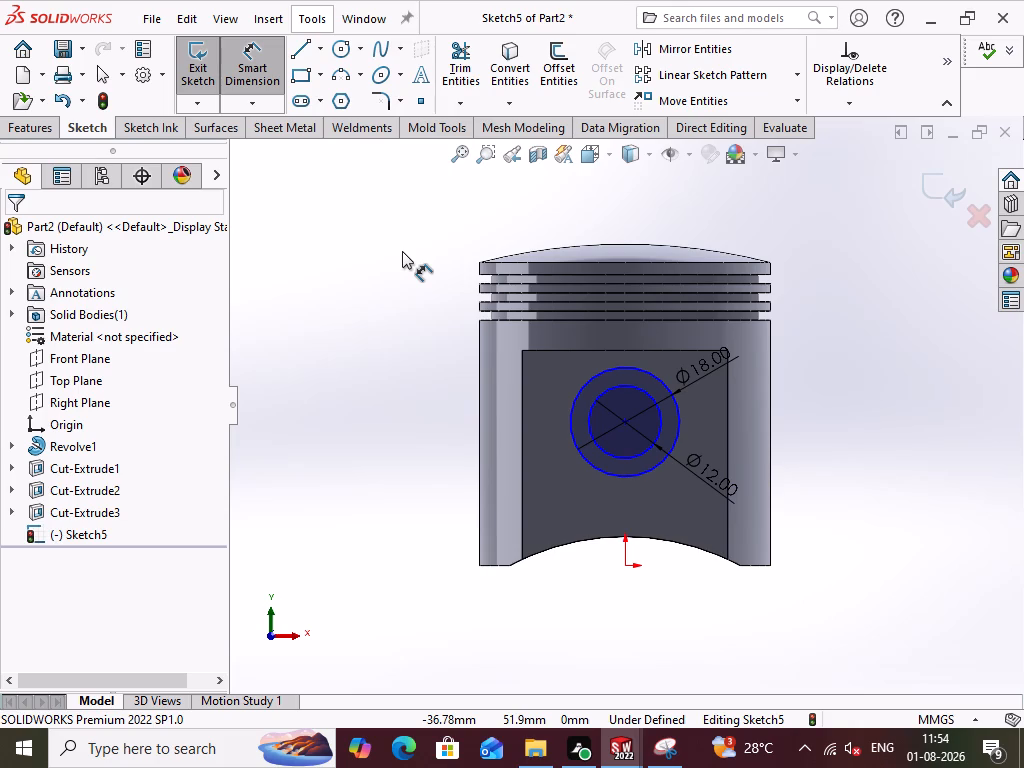
Dimension the concentric circles' centre 18.5 mm below the top edge of the front skirt flat.
click(659, 349)
click(625, 423)
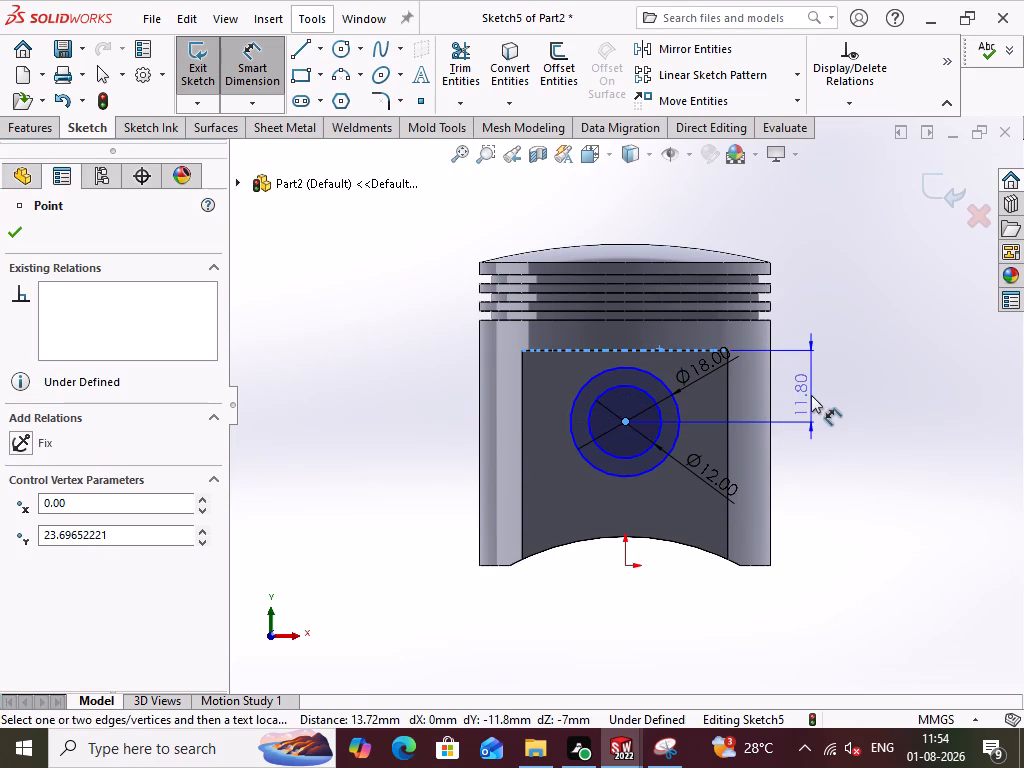
click(811, 395)
key(1)
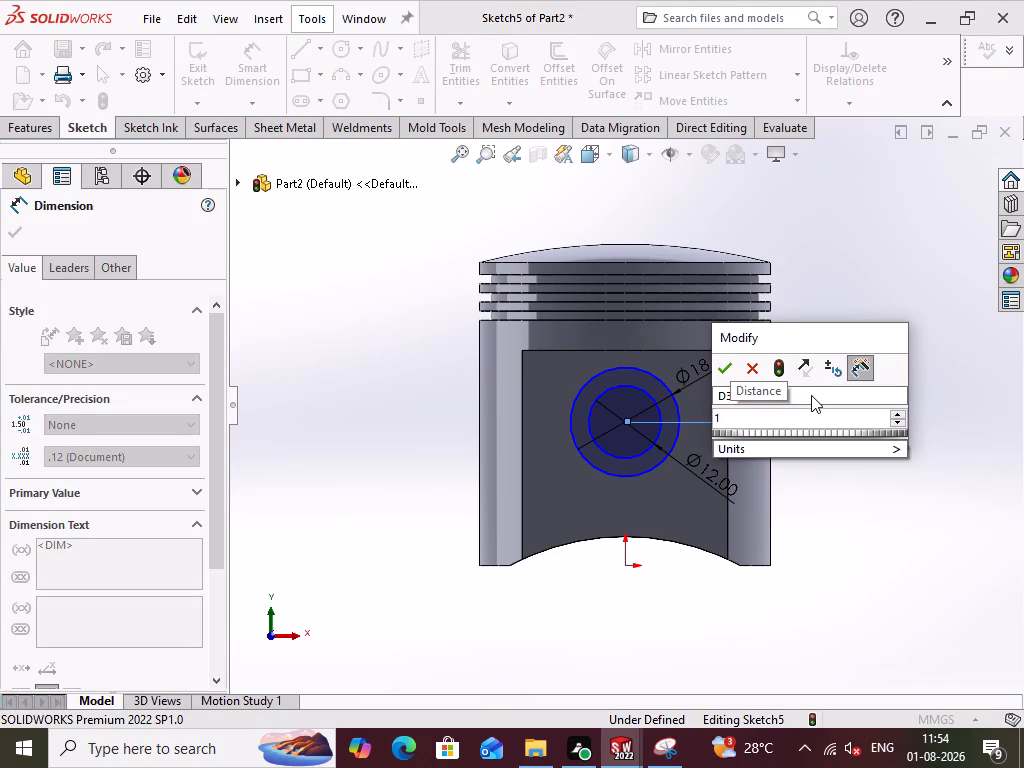
text(8.5)
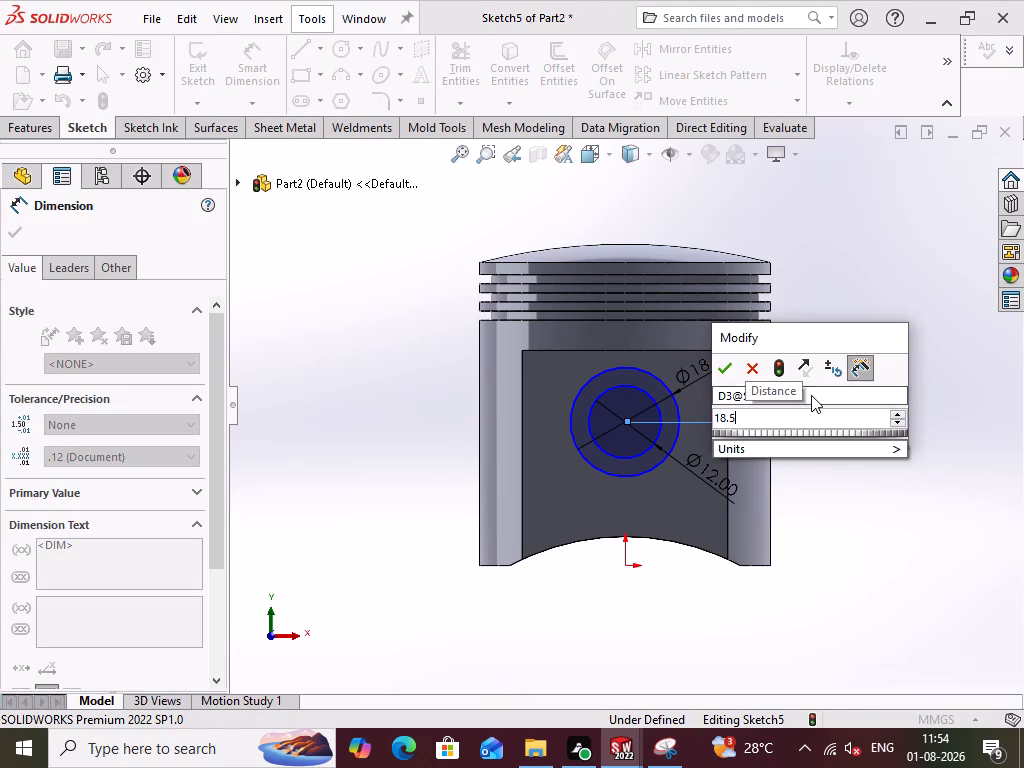
key(Return)
click(839, 526)
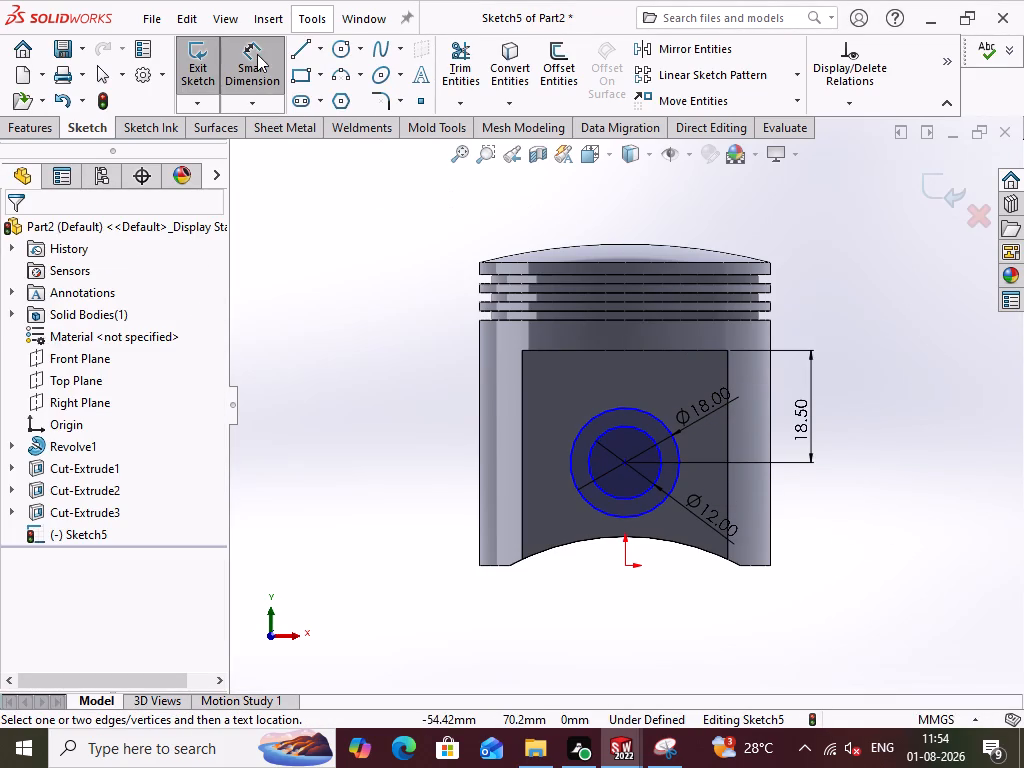
Add a Vertical relation between the origin and the circles' centre, and finish the sketch.
click(257, 54)
click(626, 569)
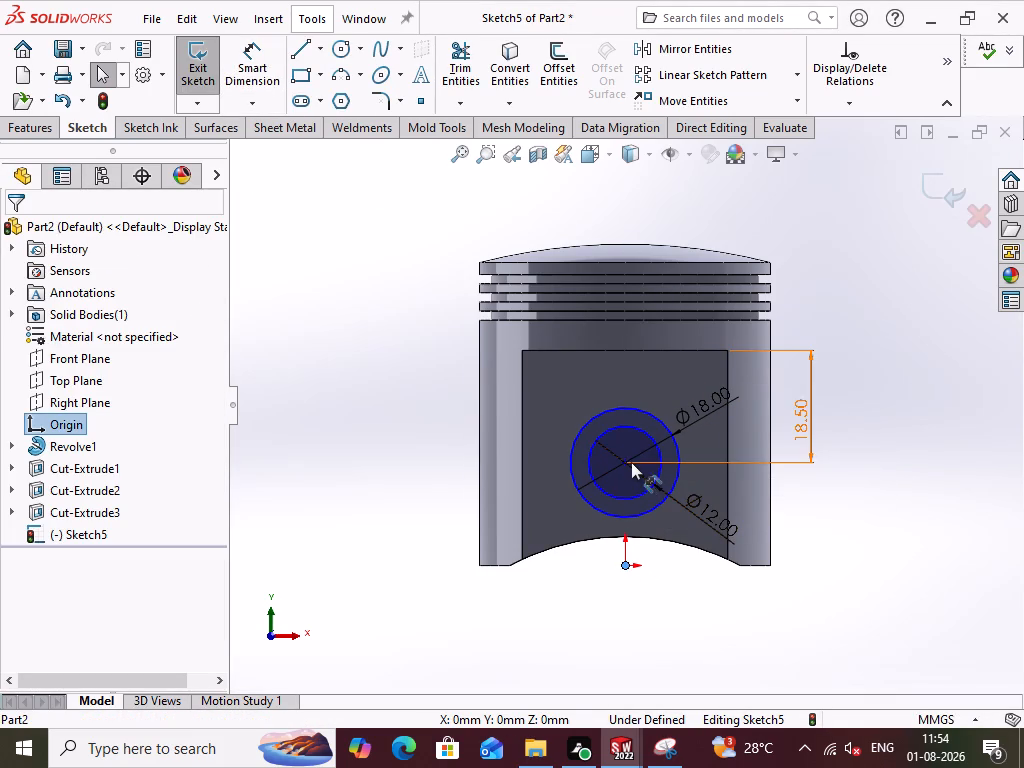
ctrl+double_click(626, 461)
click(61, 572)
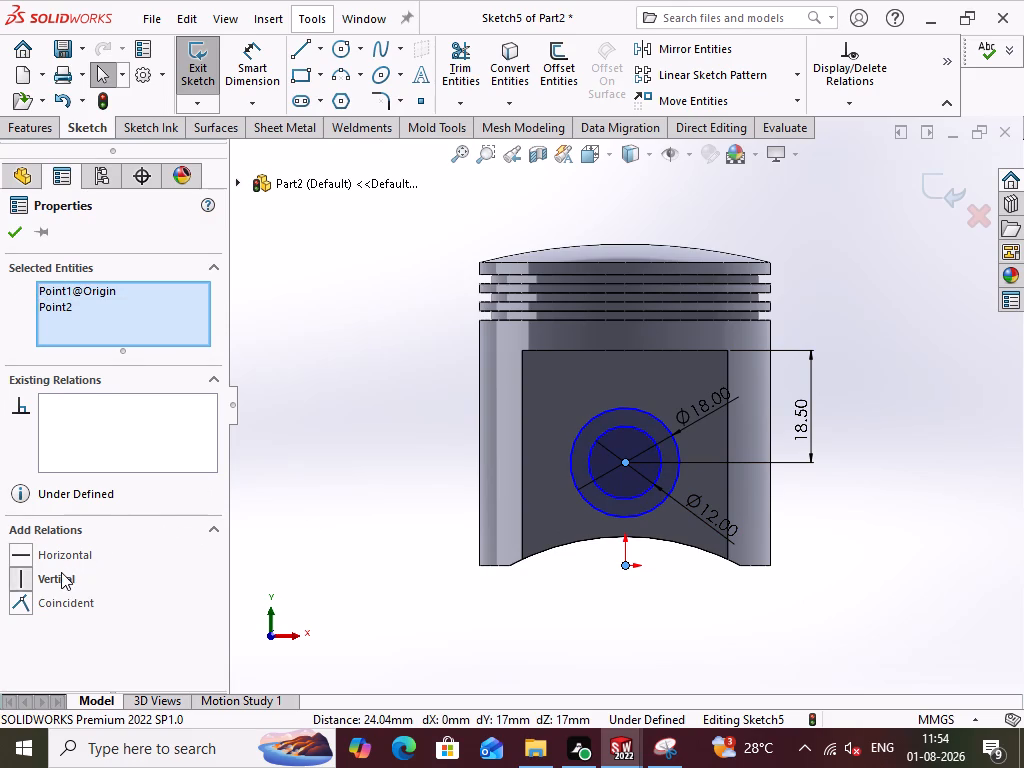
click(355, 507)
click(947, 191)
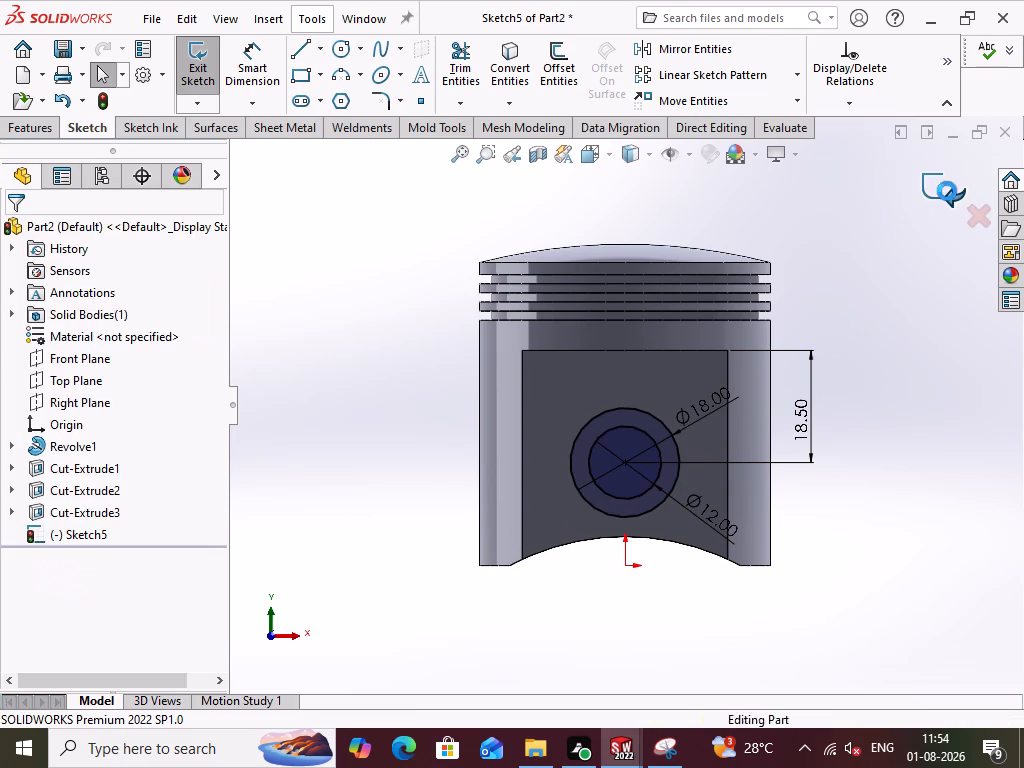
Extrude the ring between the two circles 2 mm outward from the skirt flat as a blind, merged boss.
middle_drag(891, 425, 798, 476)
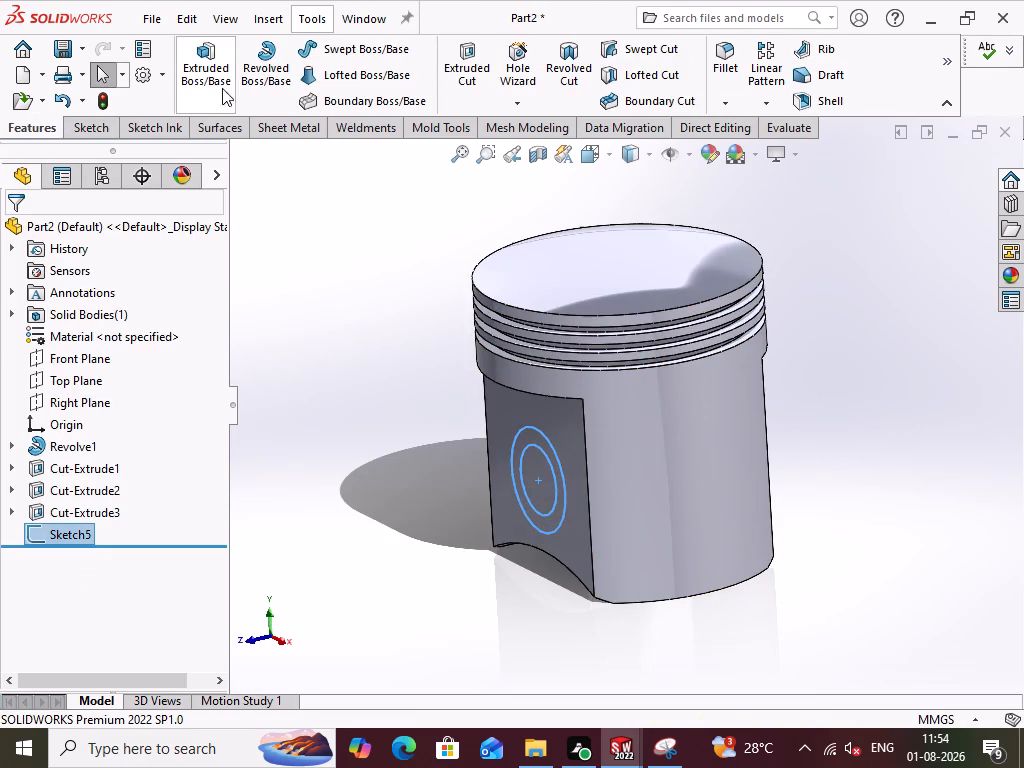
click(225, 77)
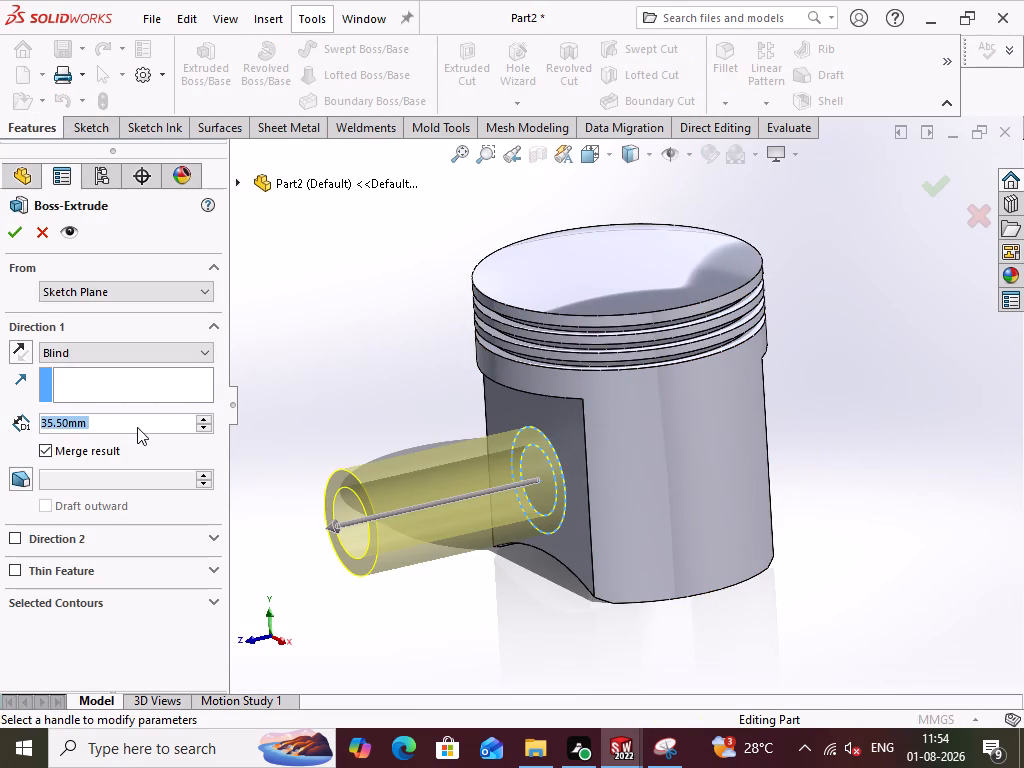
key(2)
click(342, 345)
middle_drag(472, 586, 432, 540)
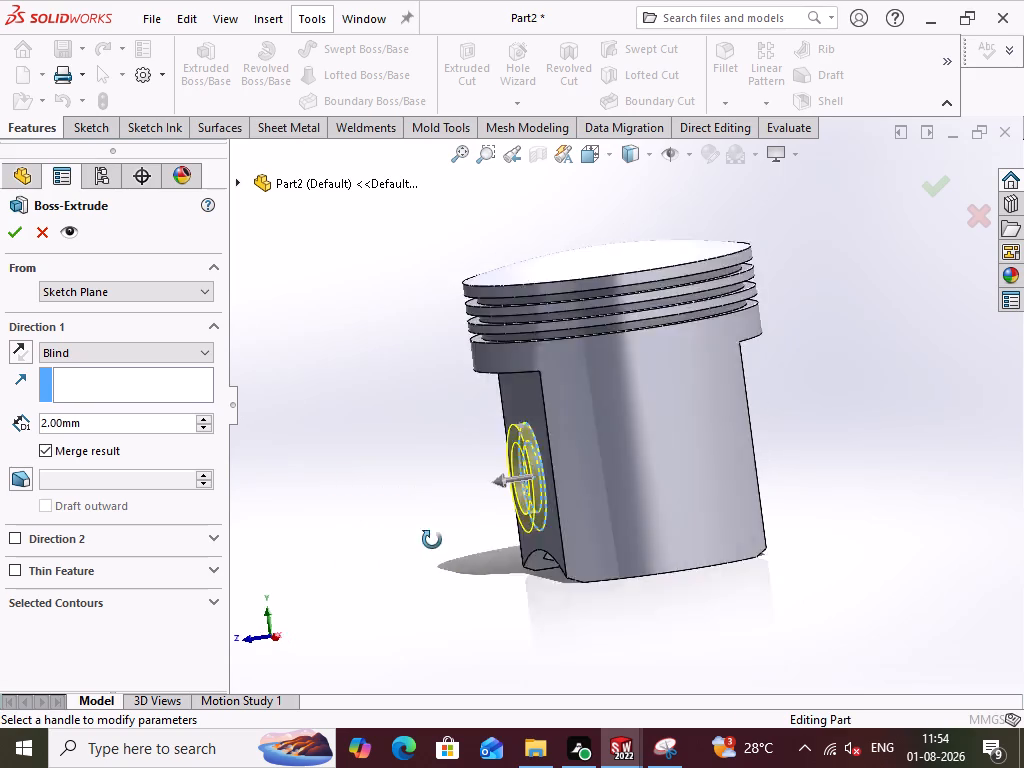
middle_drag(432, 540, 450, 570)
click(18, 227)
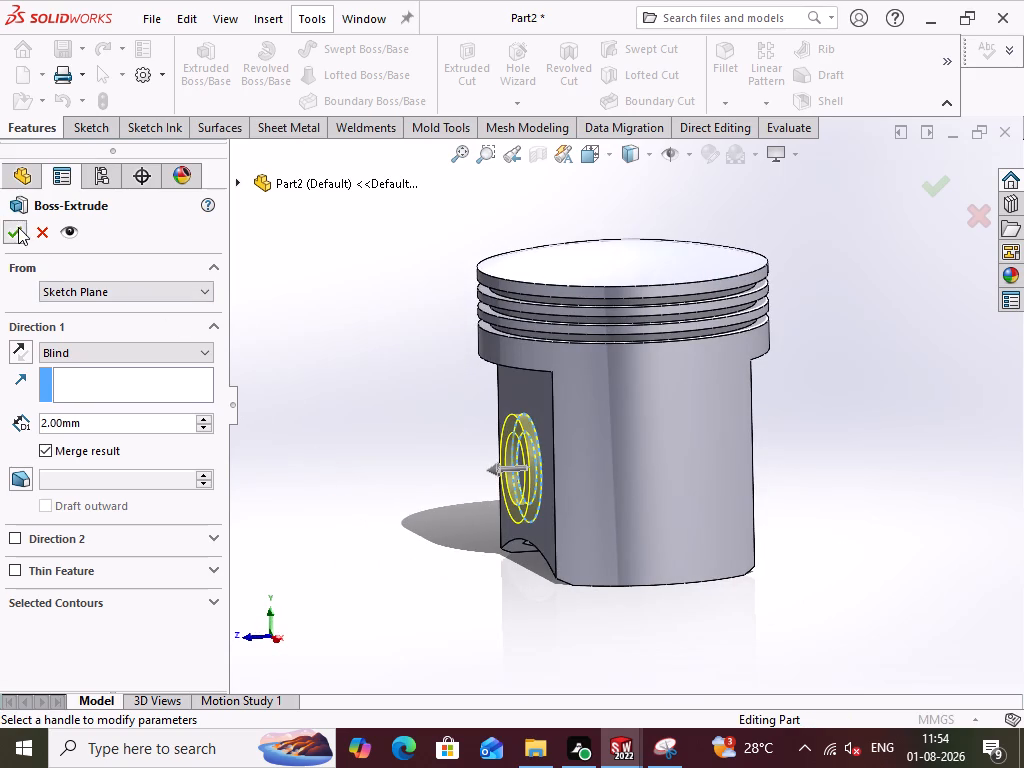
click(419, 484)
Fillet the pin boss's base edge and outer rim edge with a 1 mm radius.
middle_drag(463, 516, 509, 529)
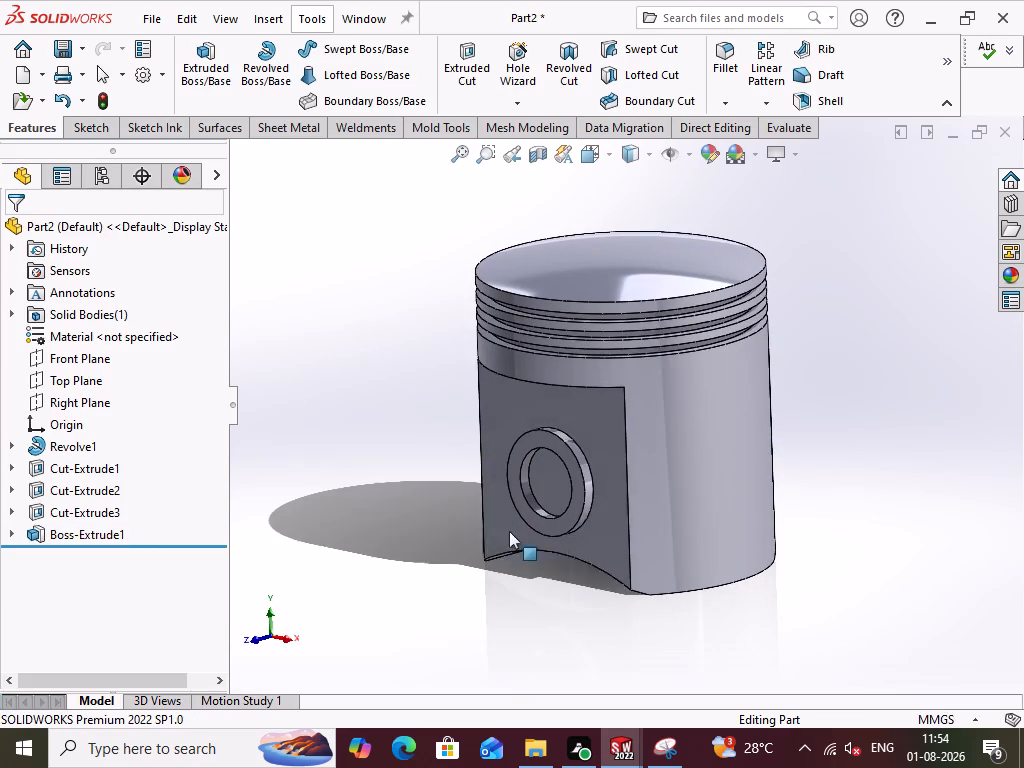
click(507, 610)
scroll(585, 524, down, 2)
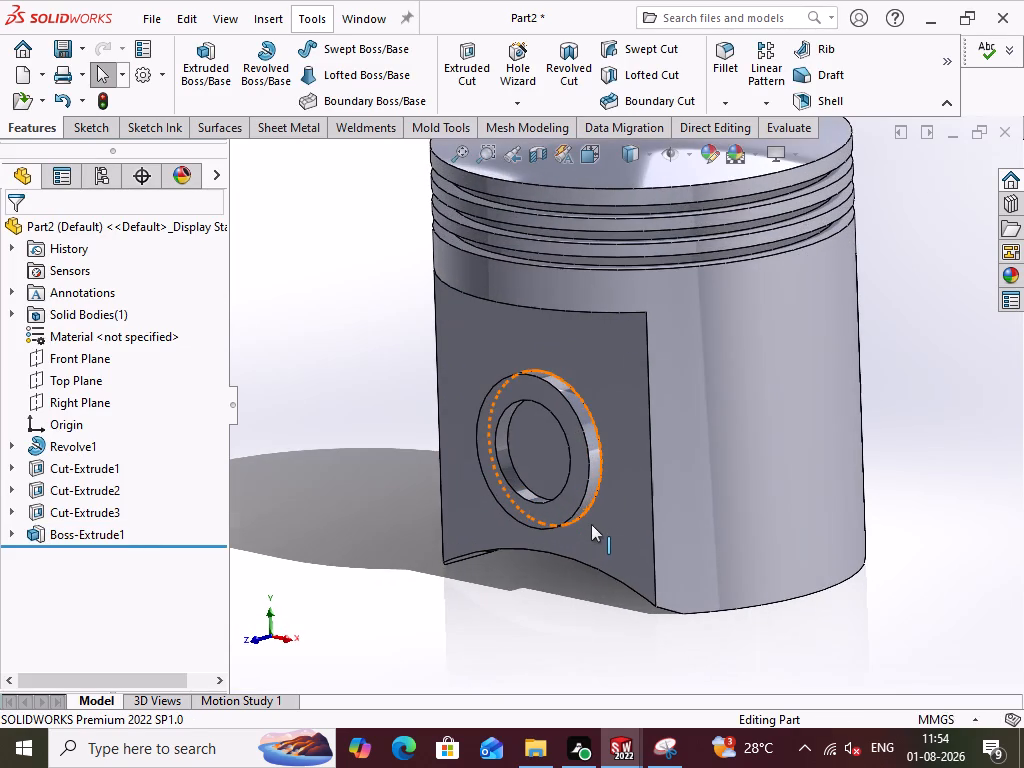
click(600, 458)
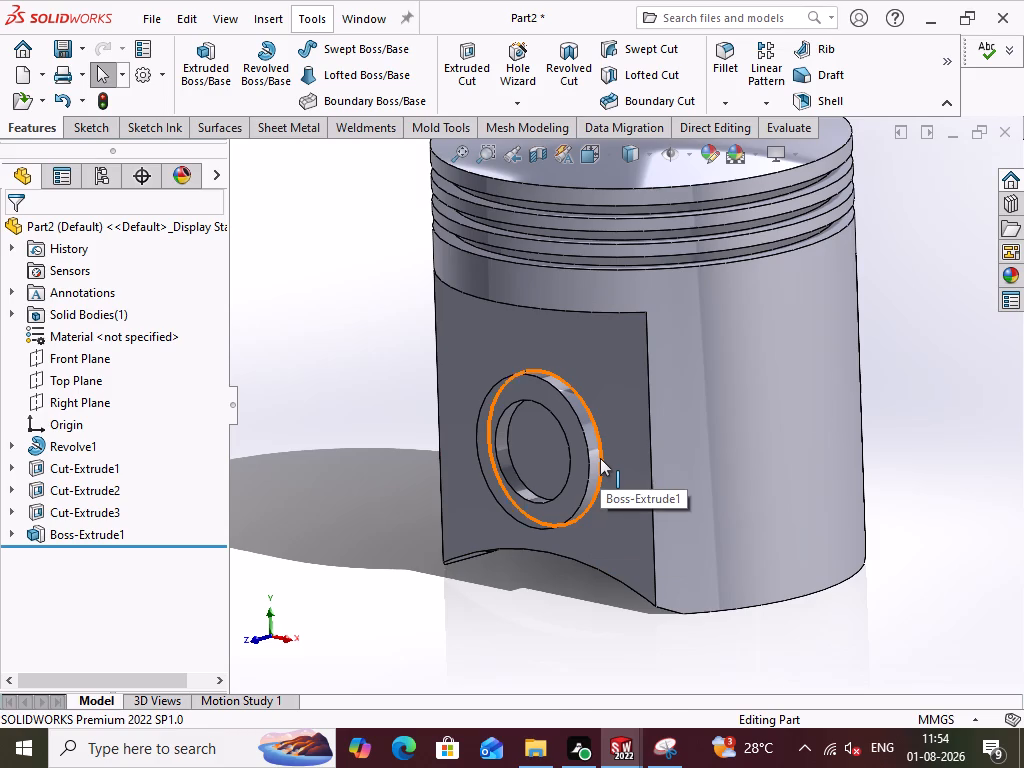
click(776, 397)
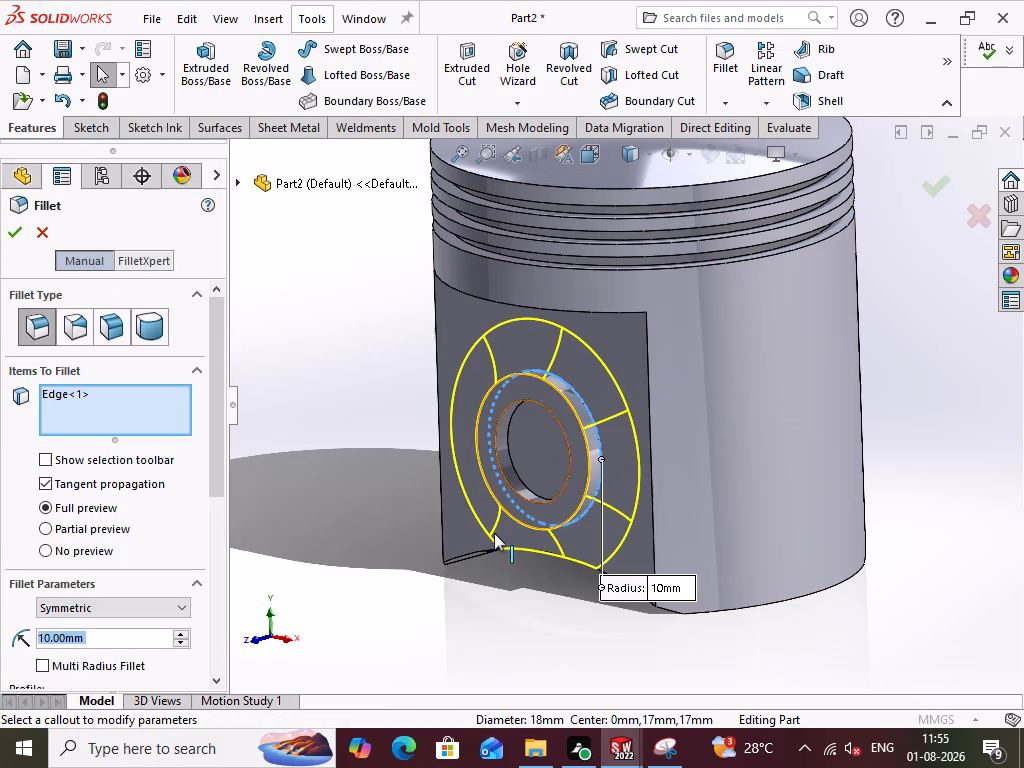
key(1)
click(300, 501)
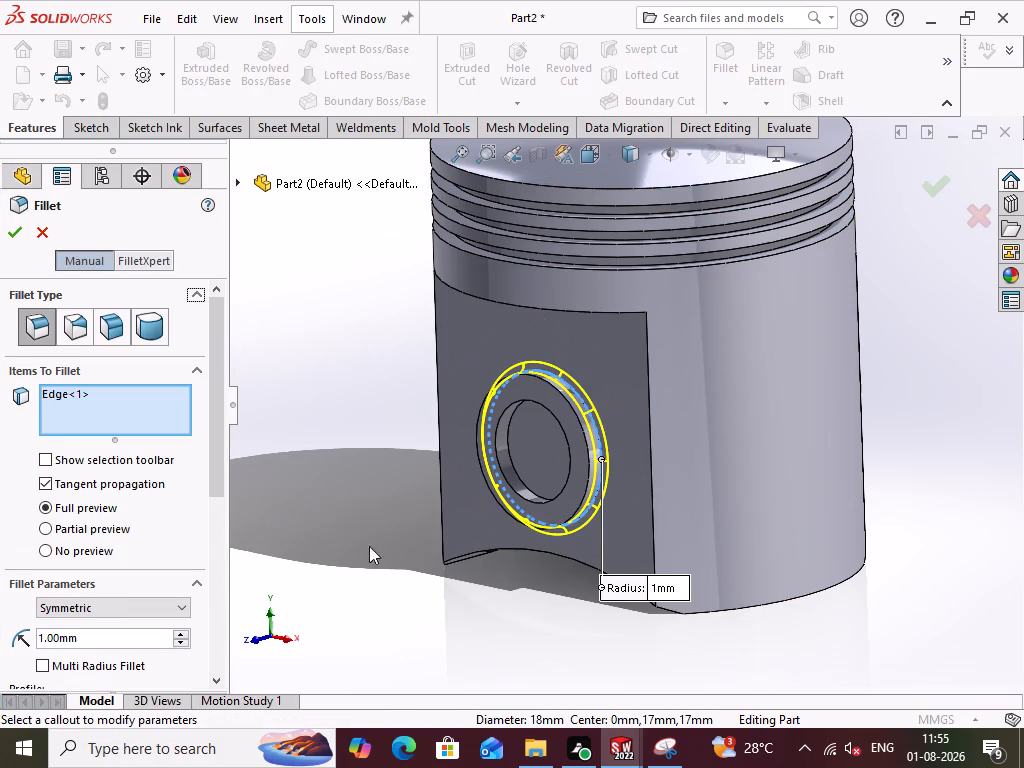
middle_drag(491, 625, 449, 619)
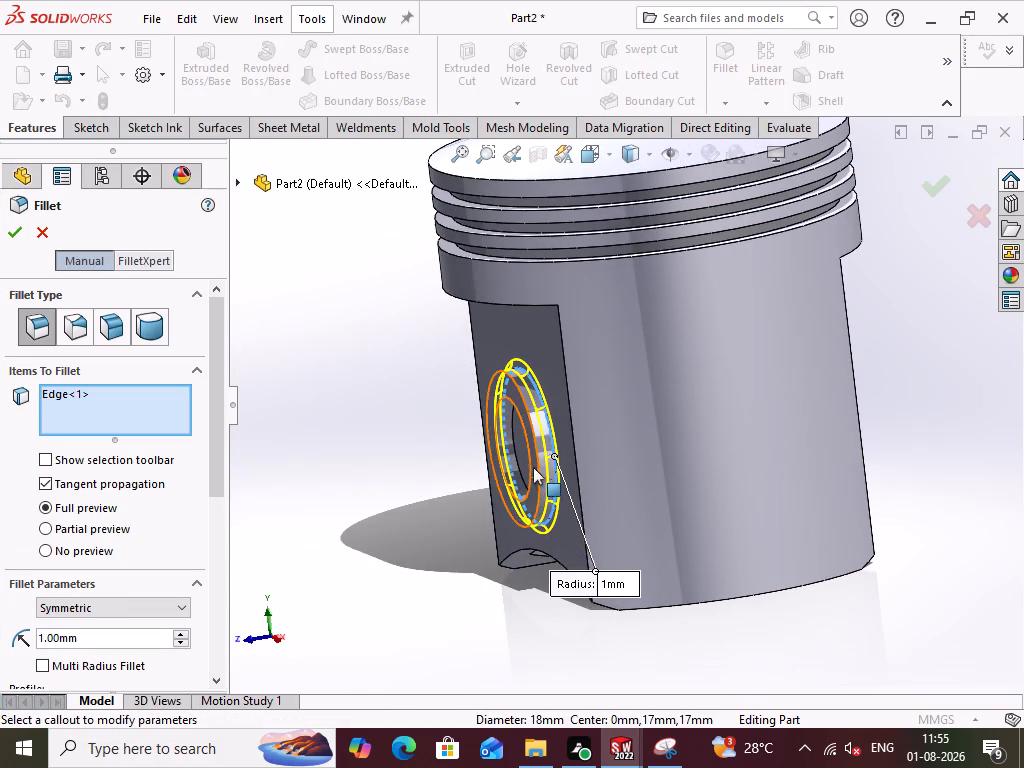
middle_drag(424, 569, 475, 543)
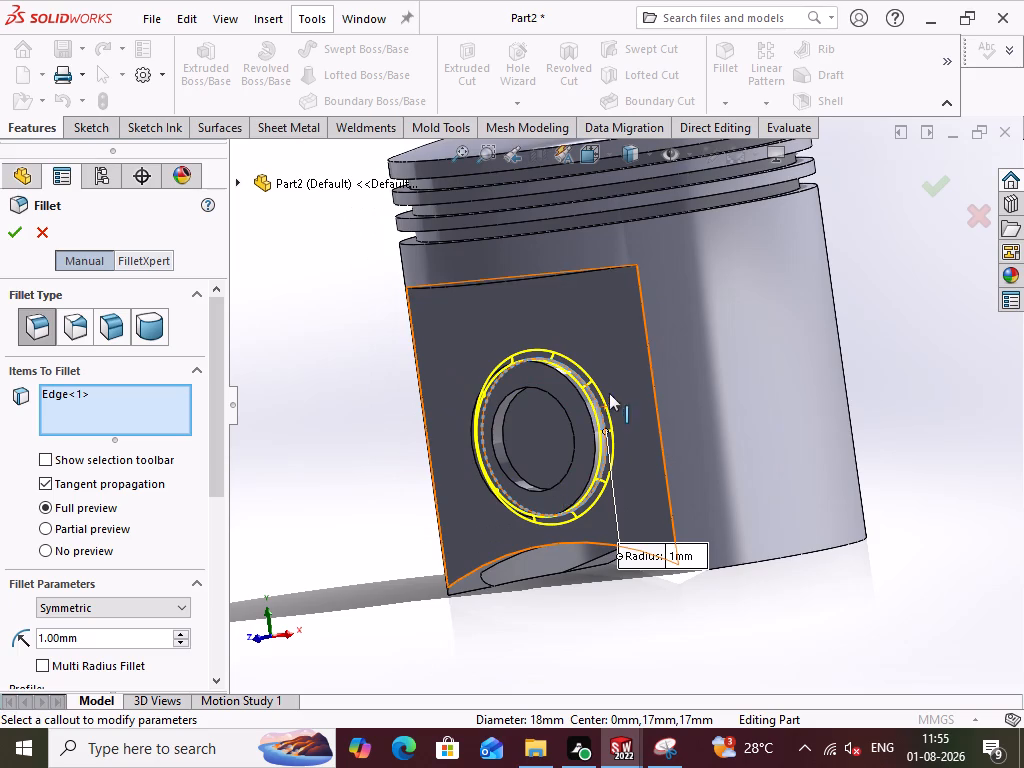
click(586, 403)
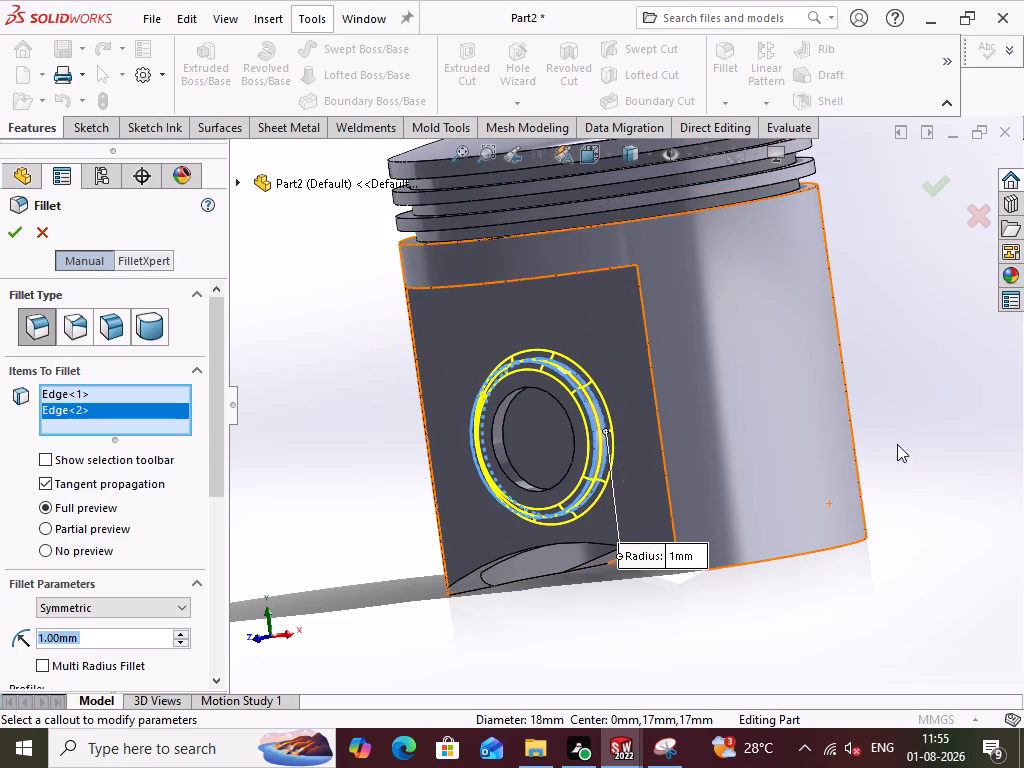
middle_drag(911, 434, 896, 477)
click(9, 233)
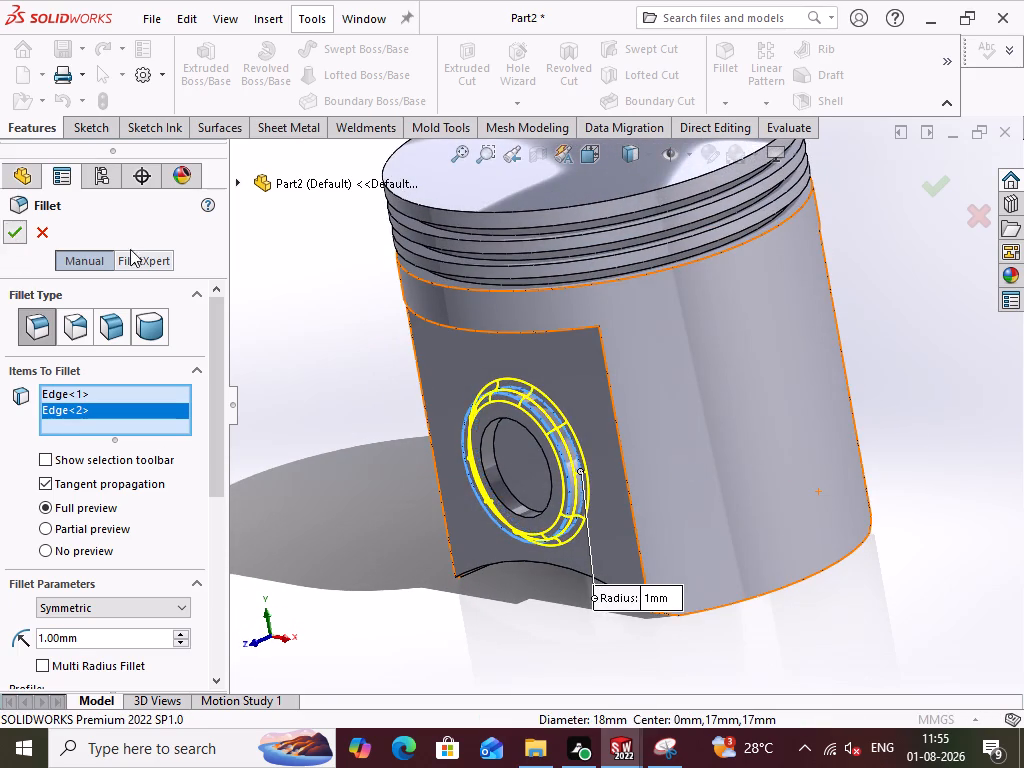
double_click(372, 527)
Examine the filleted pin boss and the skirt flat from the side, isometric and front-facing angles.
middle_drag(392, 578, 411, 577)
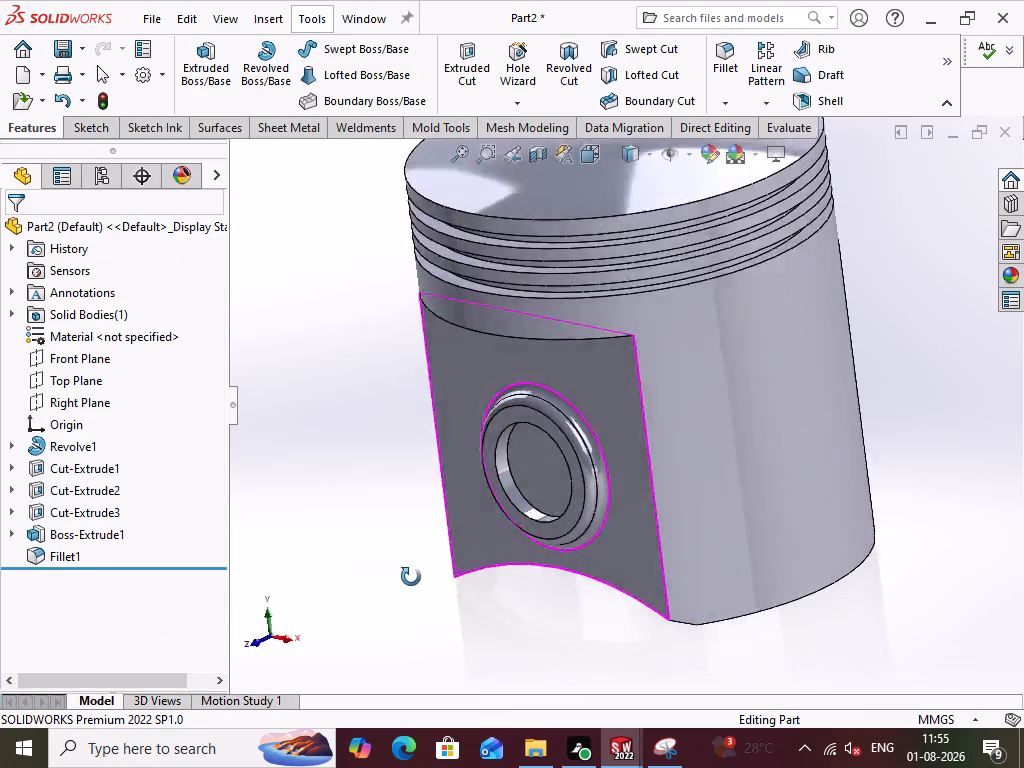
middle_drag(411, 577, 351, 519)
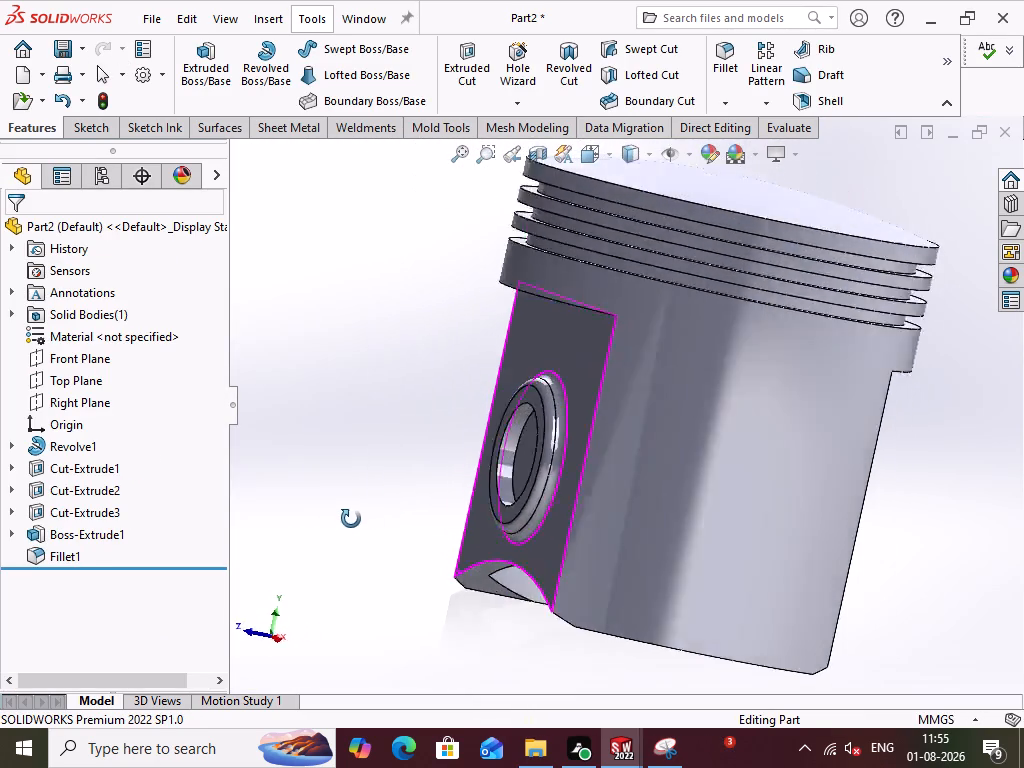
middle_drag(351, 519, 344, 522)
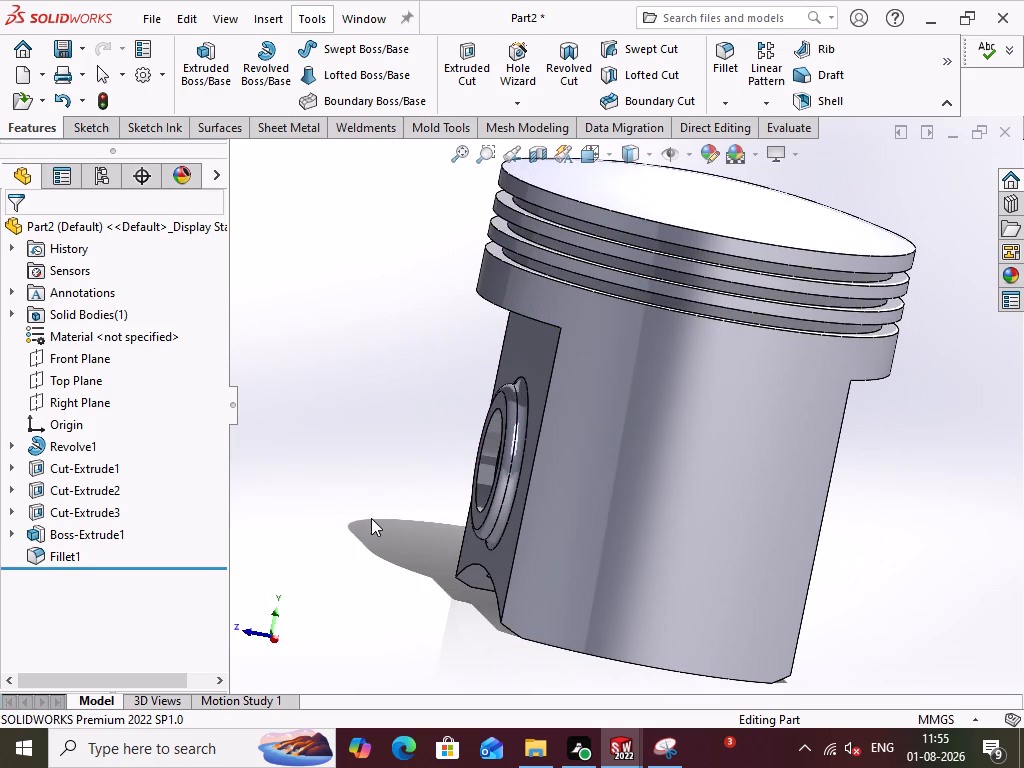
key(ctrl+7)
click(479, 582)
middle_drag(496, 583, 568, 494)
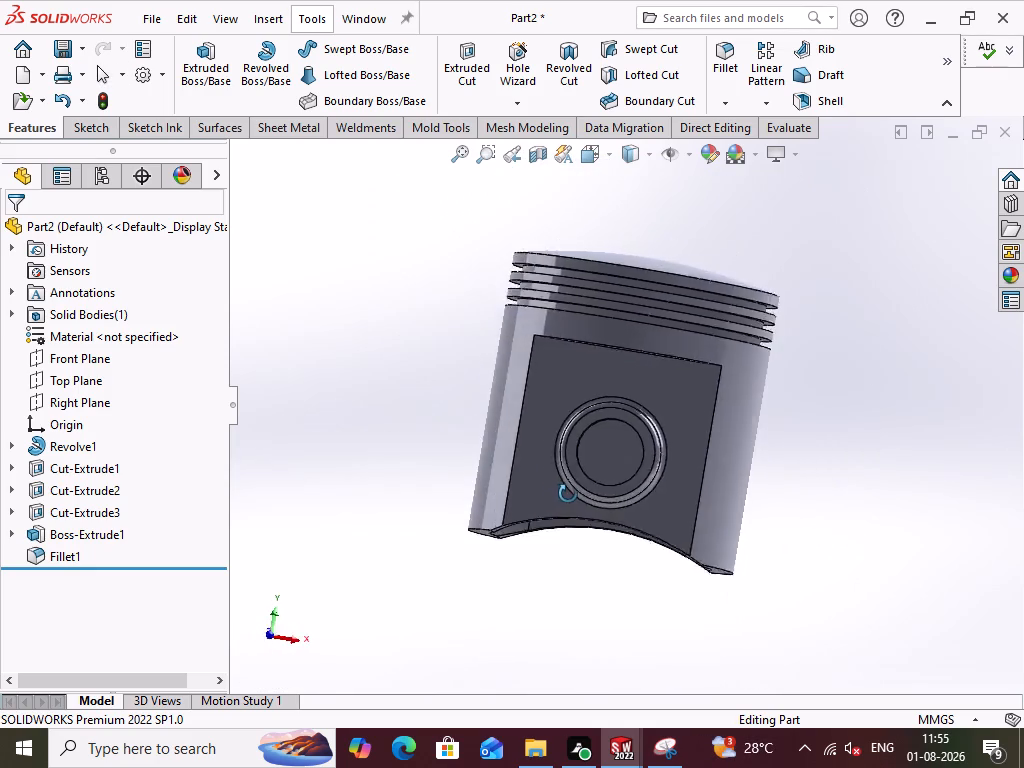
middle_drag(568, 494, 601, 507)
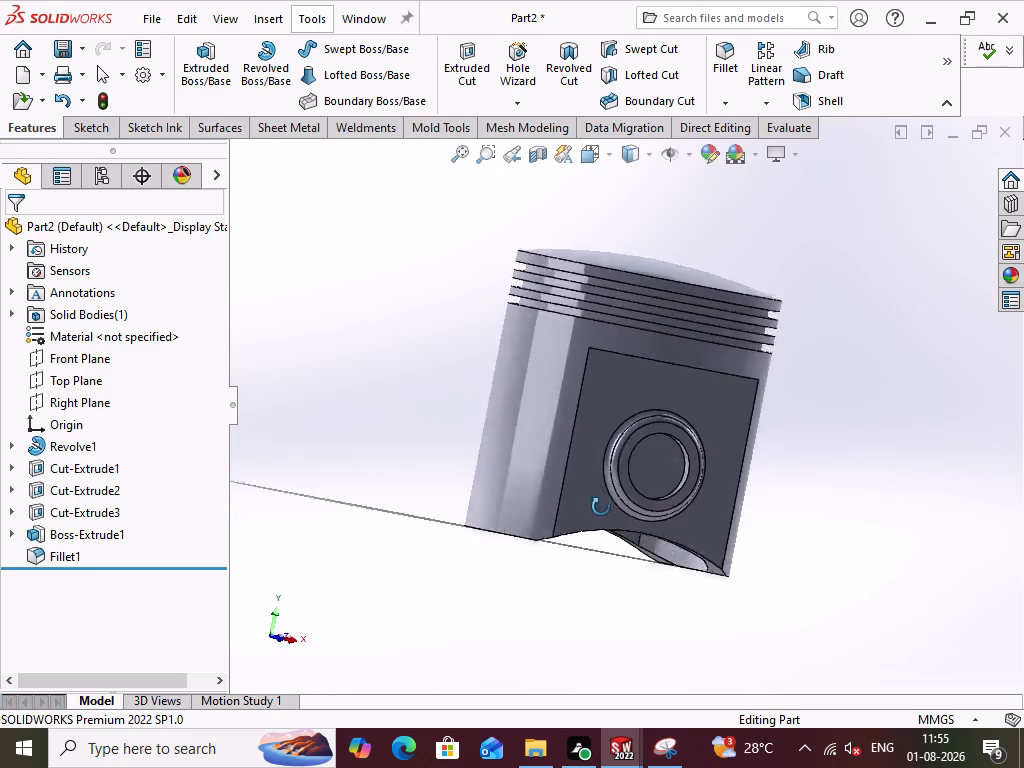
middle_drag(601, 507, 569, 542)
Start a sketch on the circular face inside the boss ring, convert the face's circular outline into it, and finish the sketch.
double_click(613, 494)
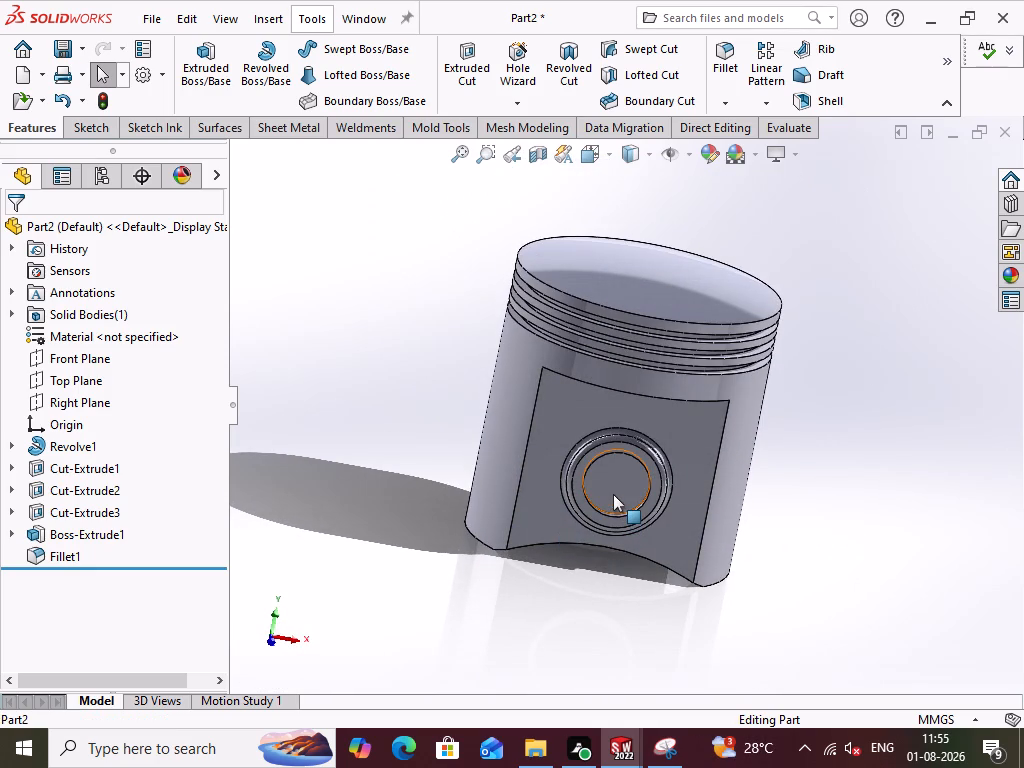
click(431, 602)
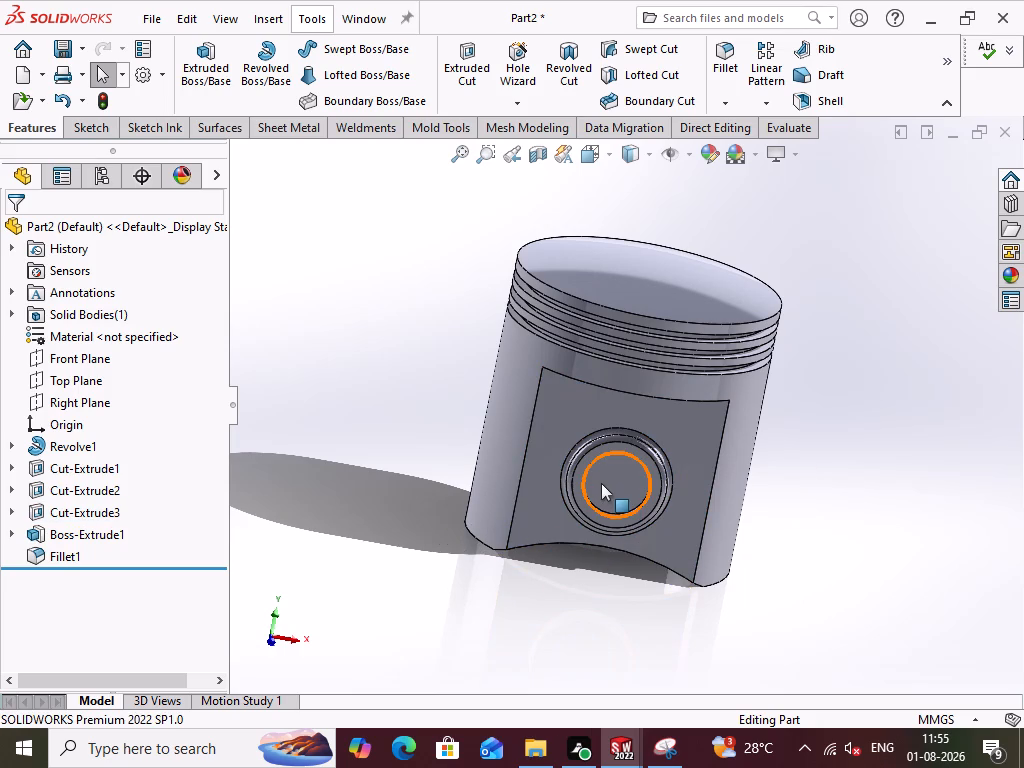
click(605, 478)
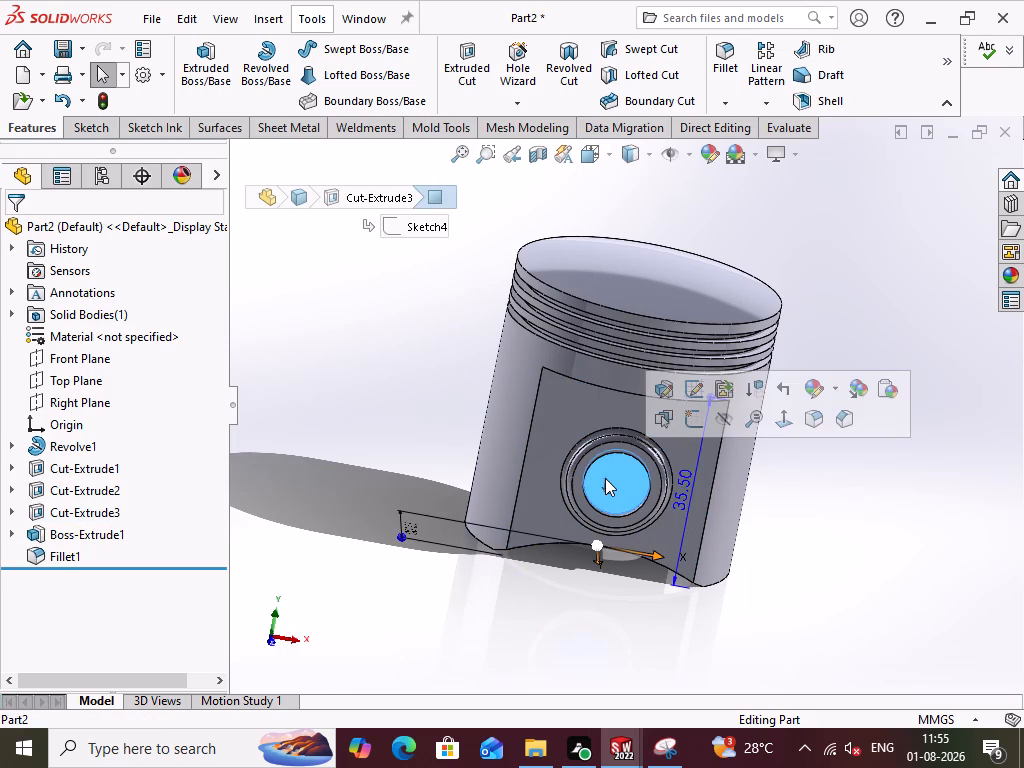
click(689, 432)
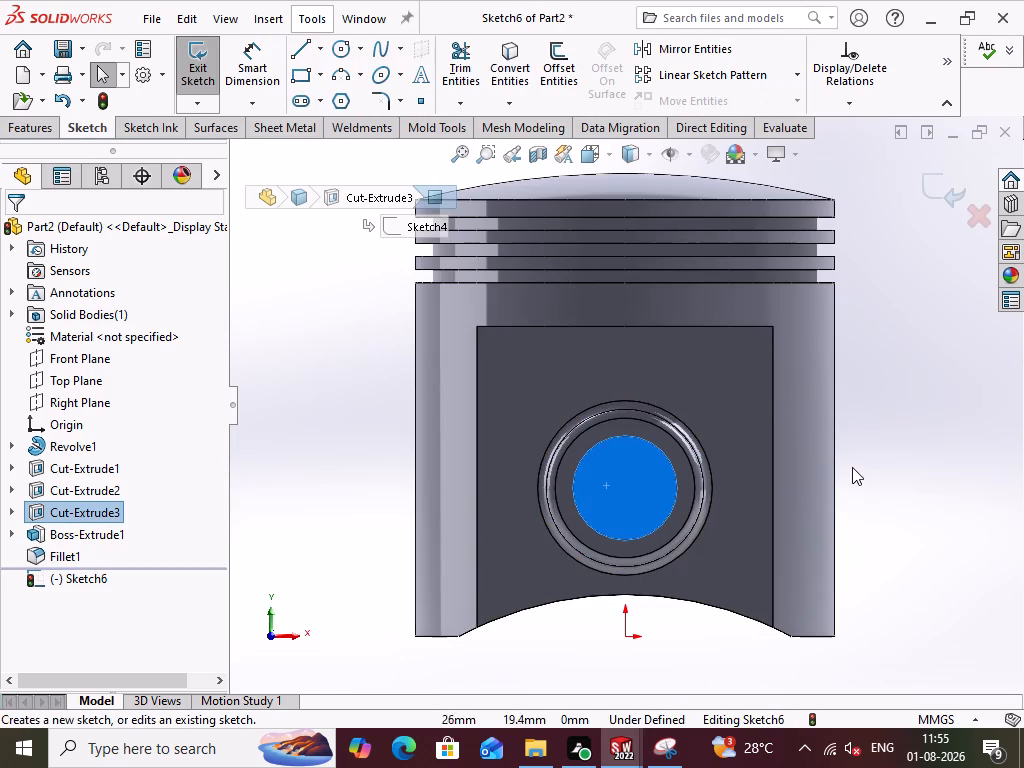
click(852, 467)
click(502, 65)
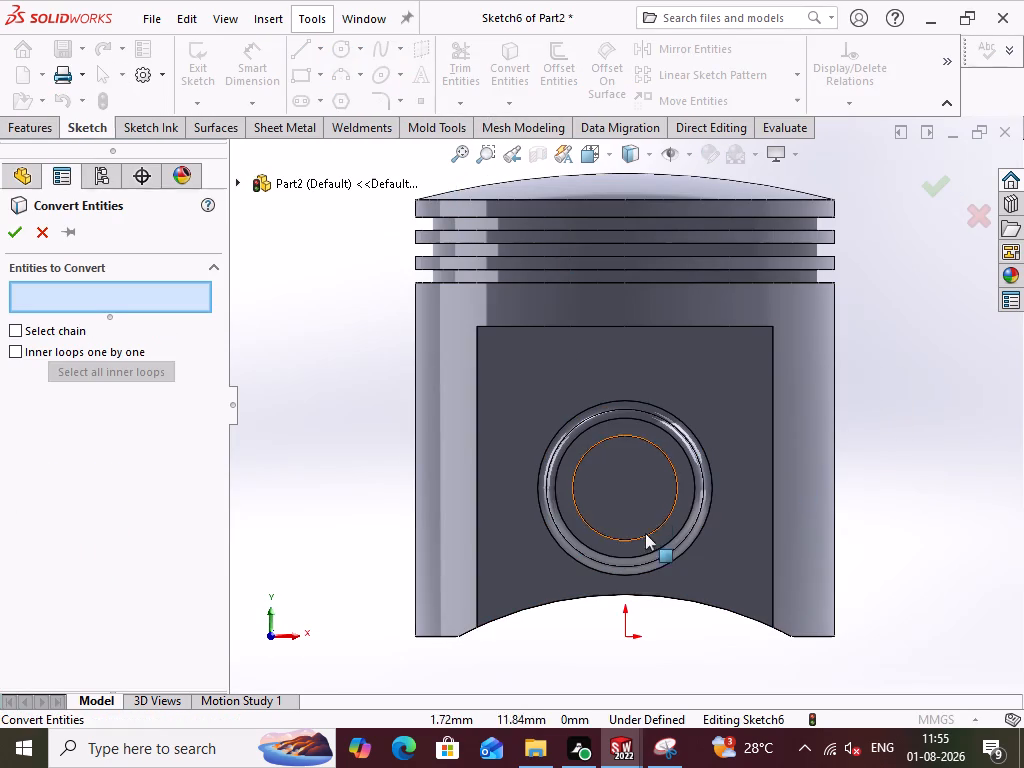
click(638, 496)
click(9, 237)
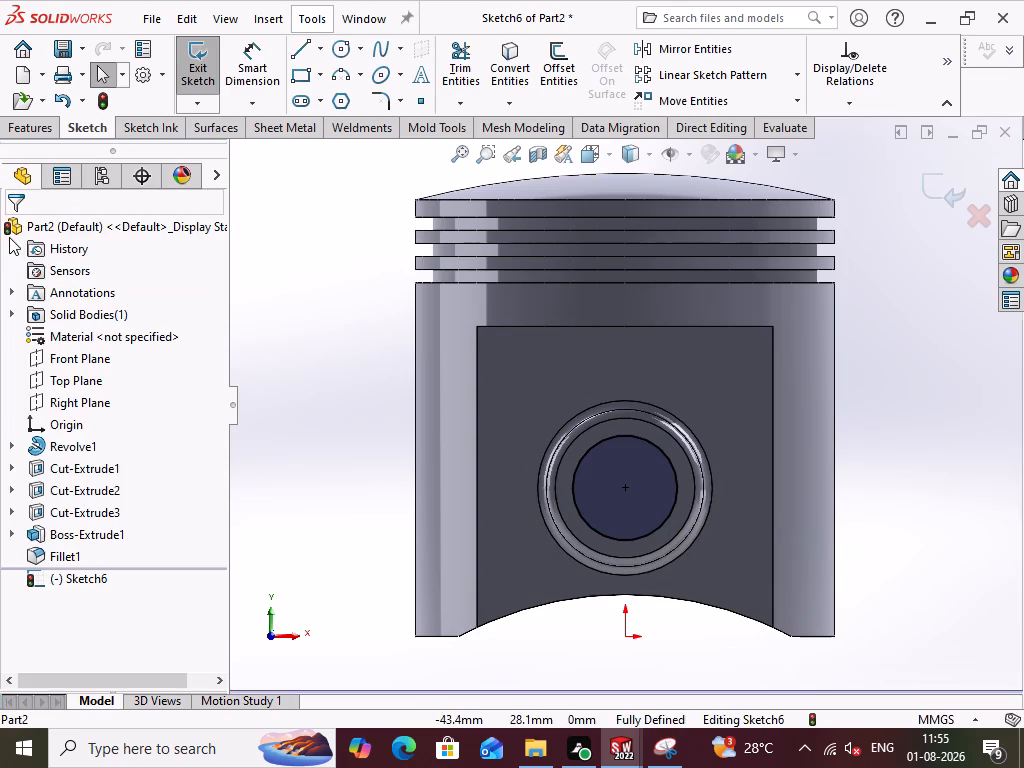
click(931, 185)
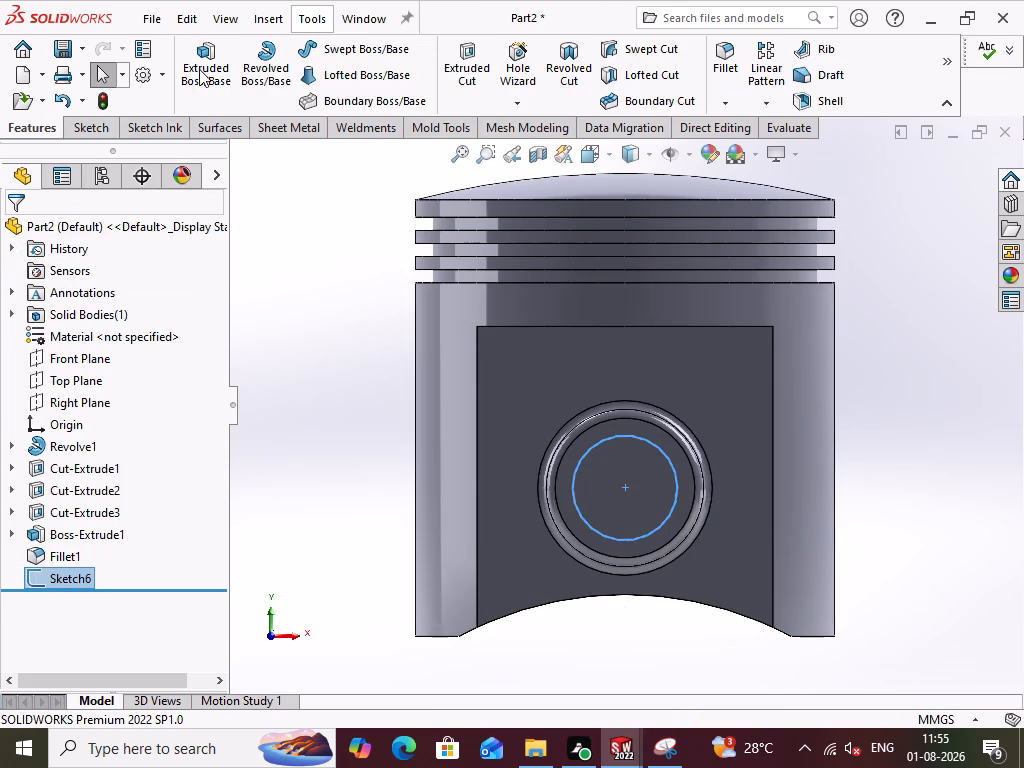
Cut the circle sketch inside the boss ring through the skirt wall with an Up To Next extruded cut.
click(472, 61)
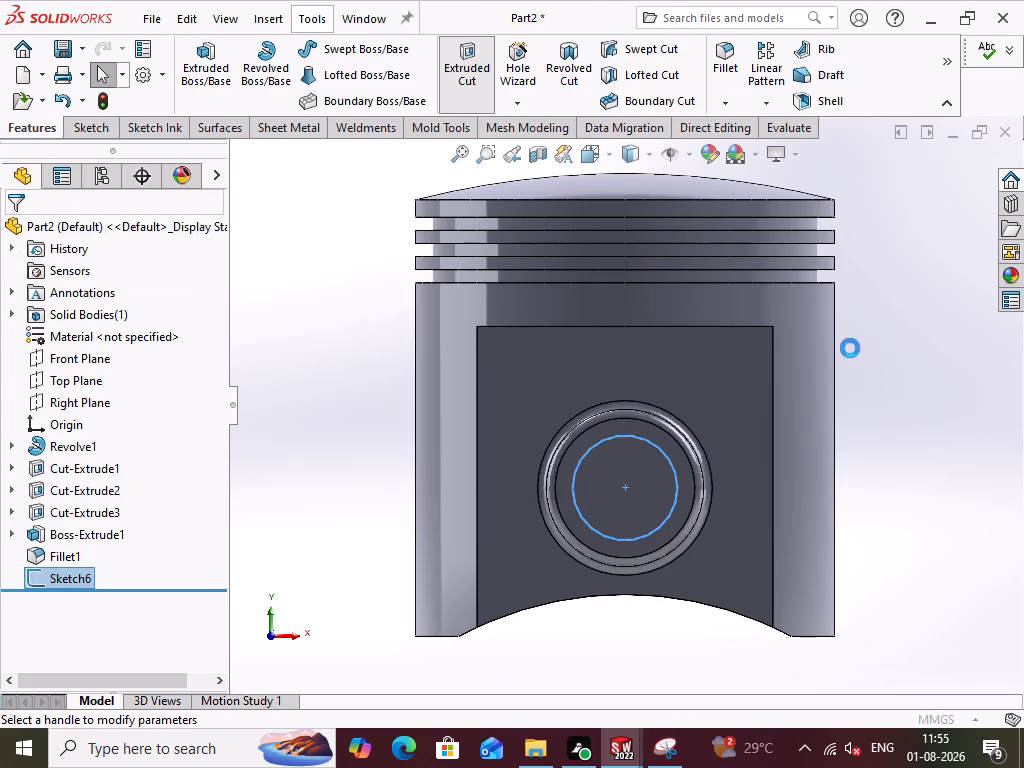
middle_drag(881, 371, 727, 443)
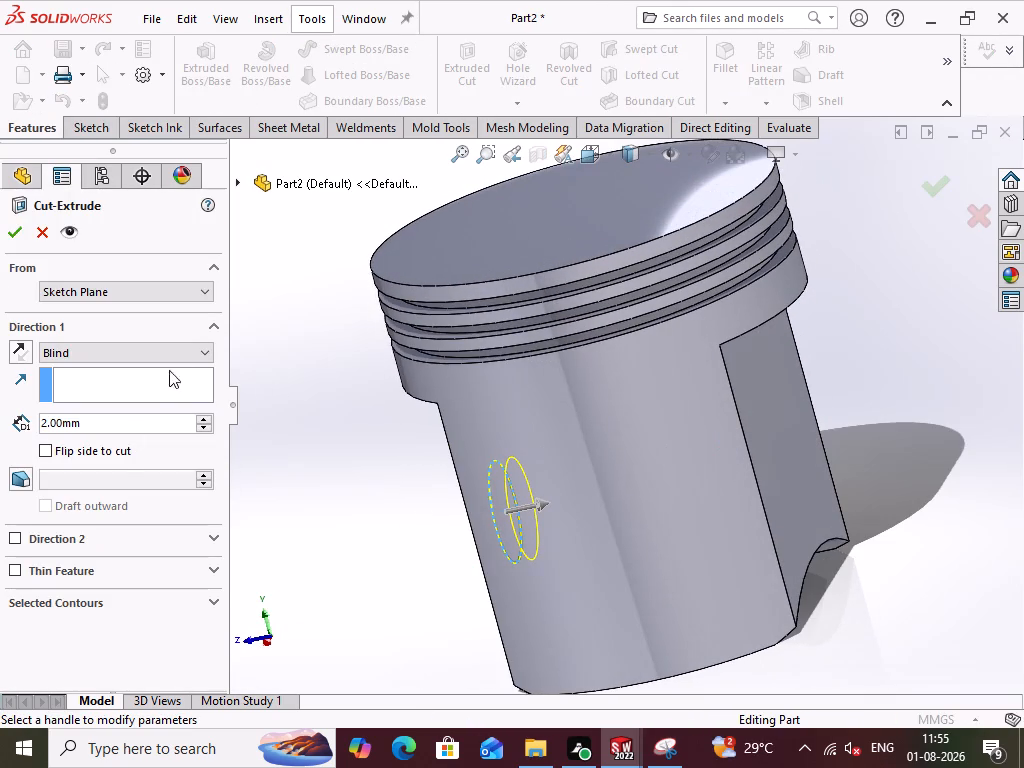
click(192, 349)
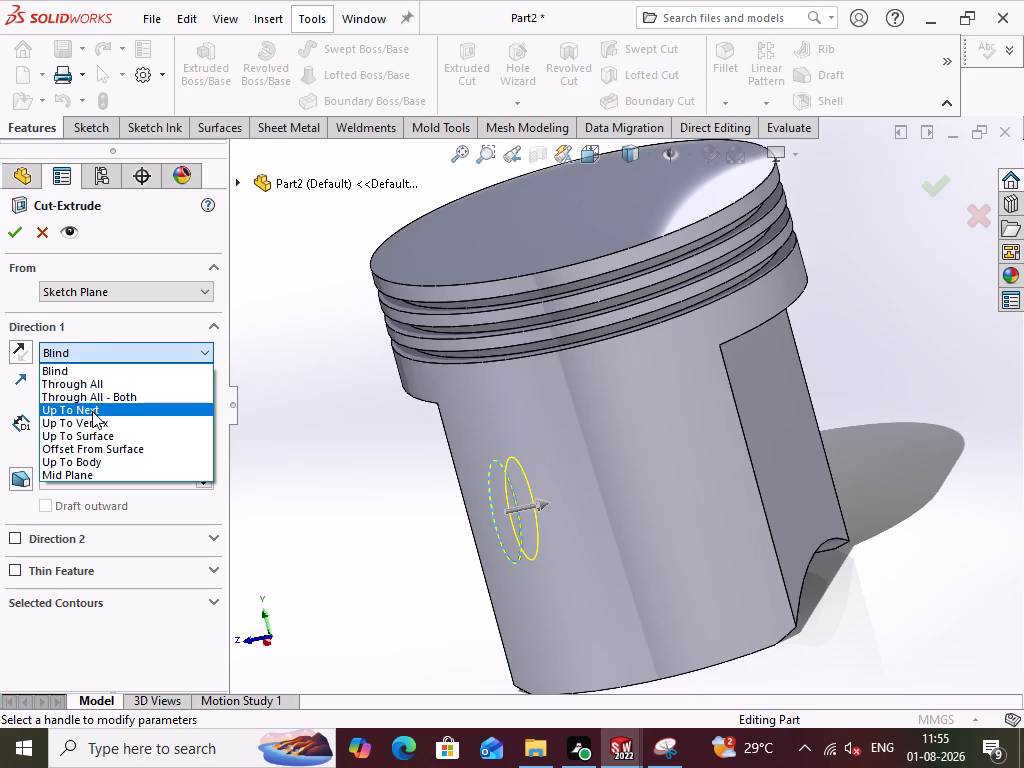
click(92, 411)
click(20, 235)
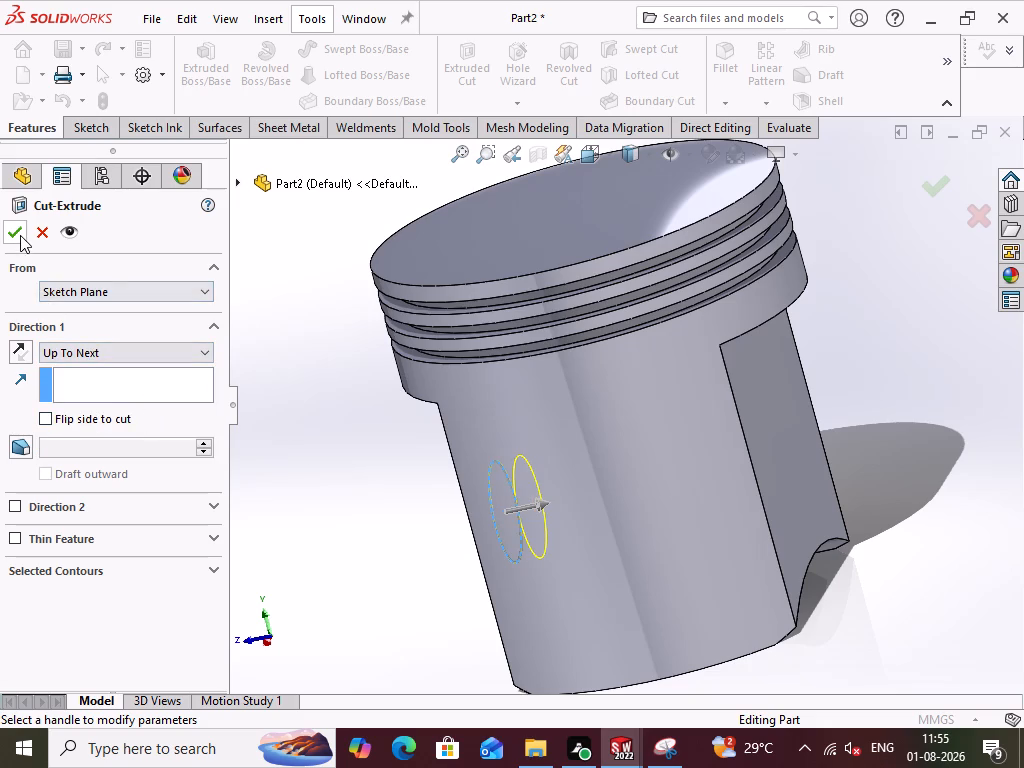
click(371, 502)
middle_drag(391, 559, 309, 341)
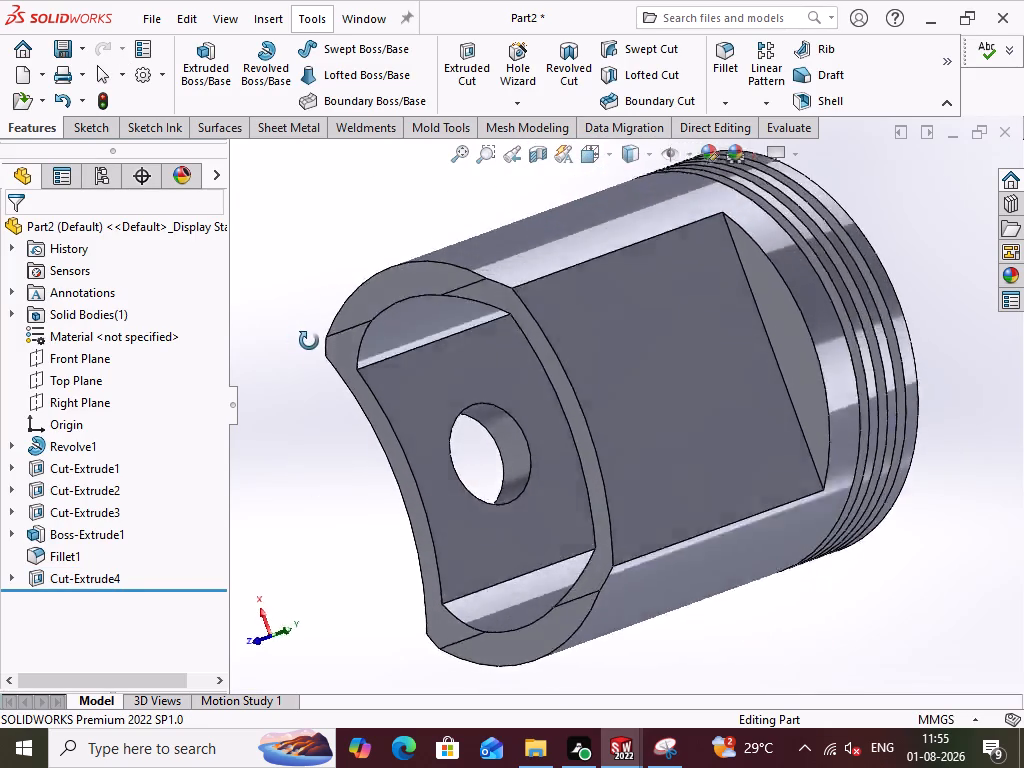
middle_drag(309, 341, 522, 485)
key(ctrl+7)
click(407, 512)
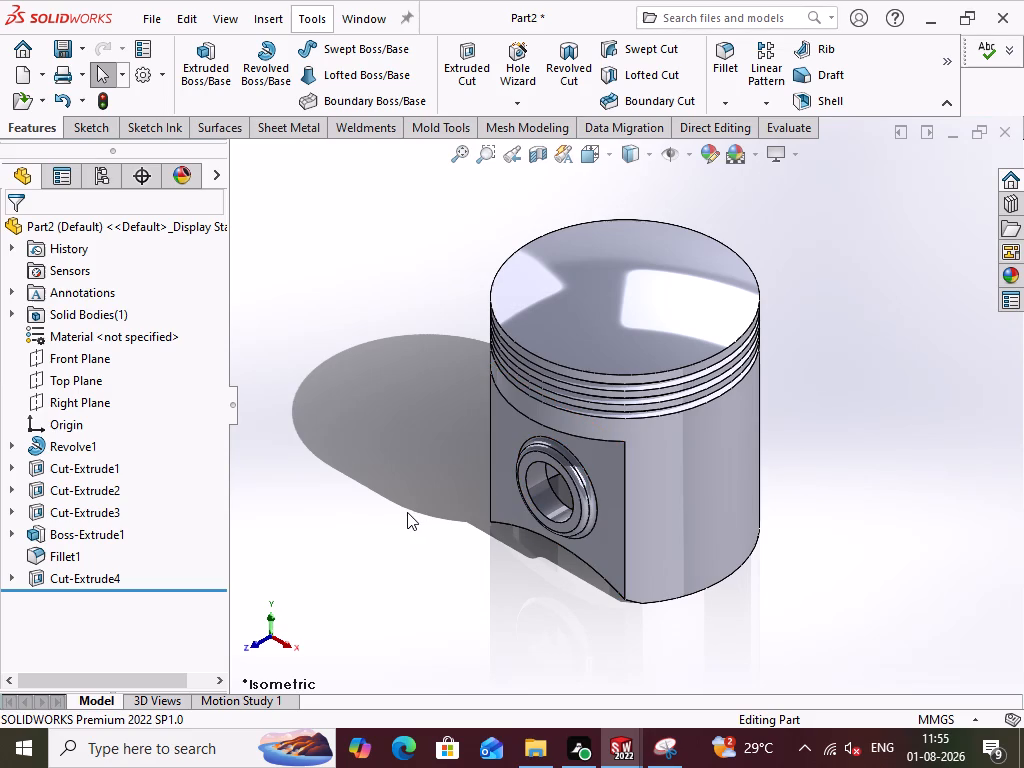
Mirror the pin boss extrusion, its fillet and the pin hole cut about the Front Plane onto the opposite skirt flat.
click(89, 362)
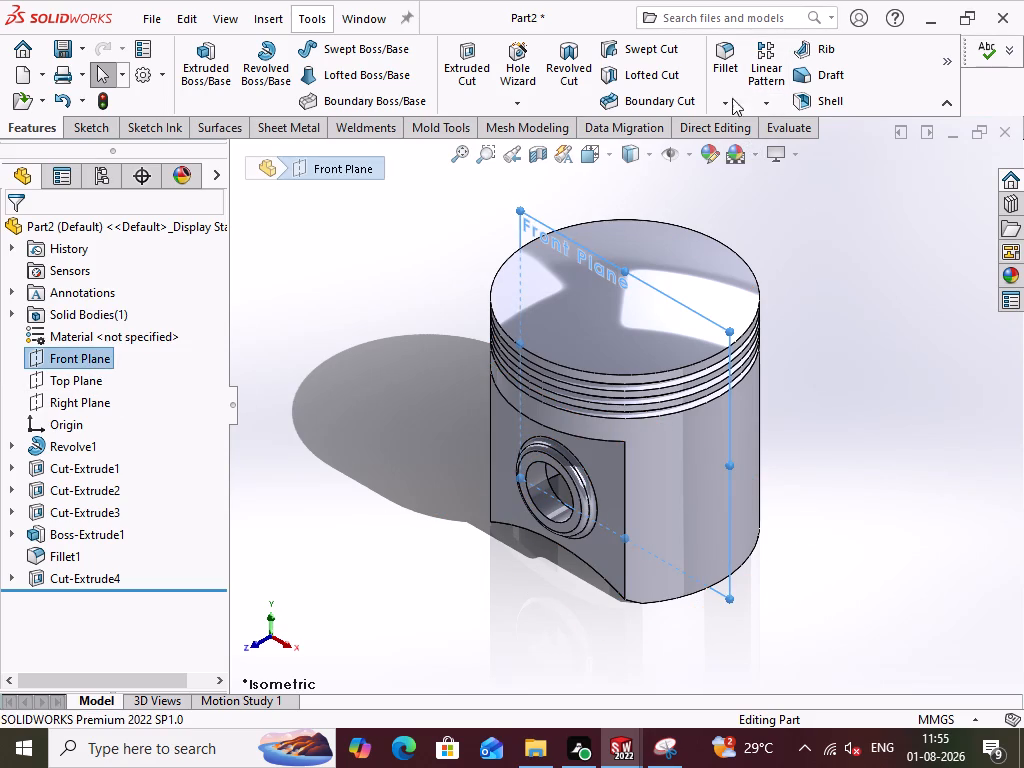
click(946, 64)
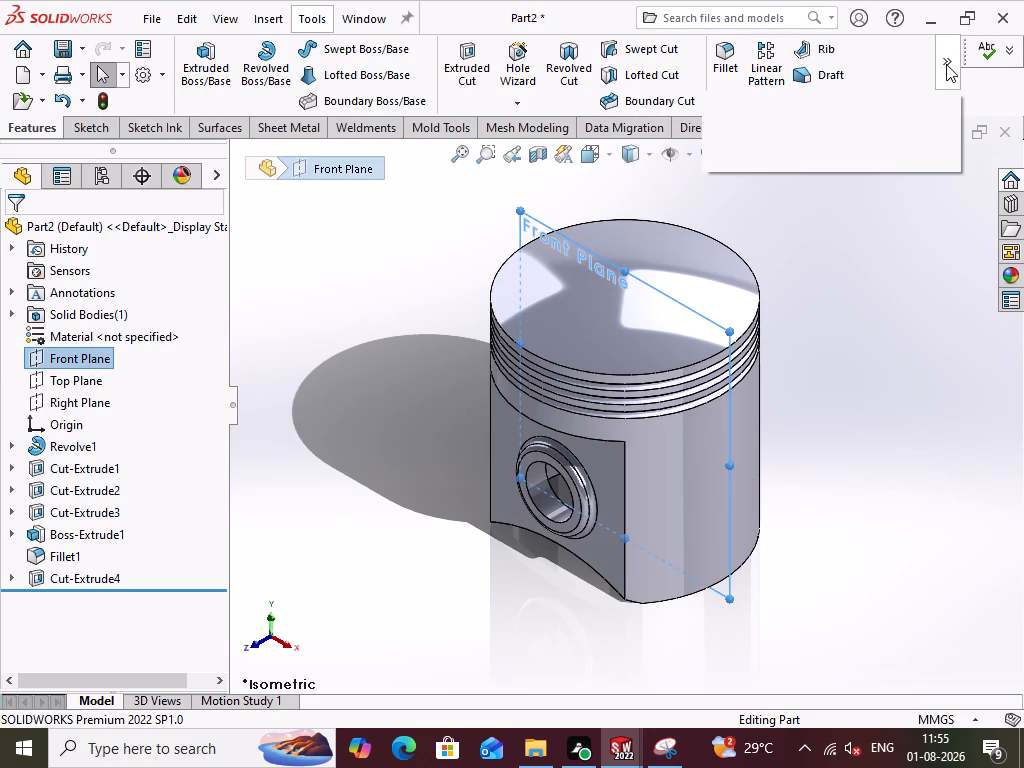
click(921, 157)
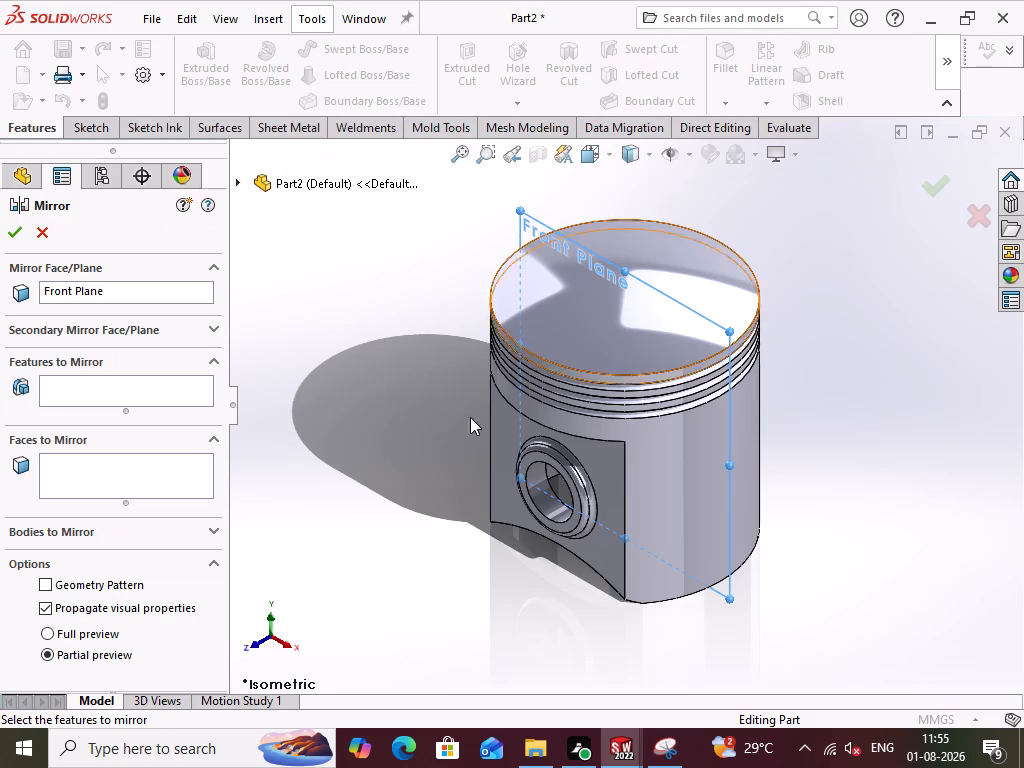
click(235, 178)
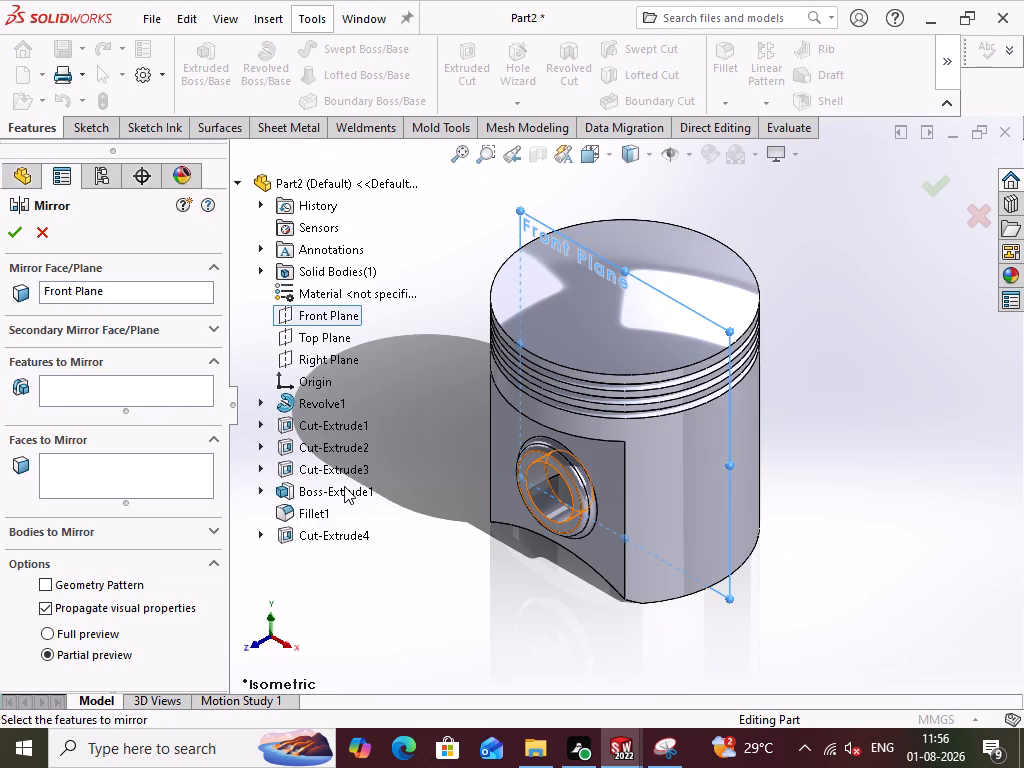
ctrl+click(344, 486)
ctrl+click(313, 511)
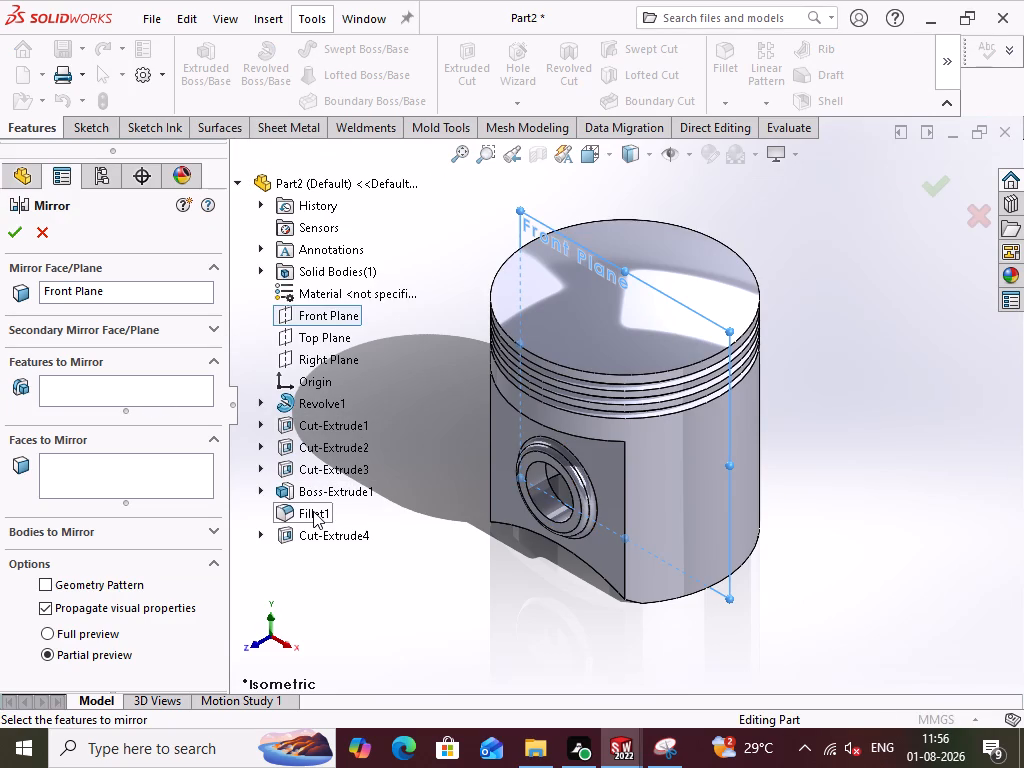
click(340, 490)
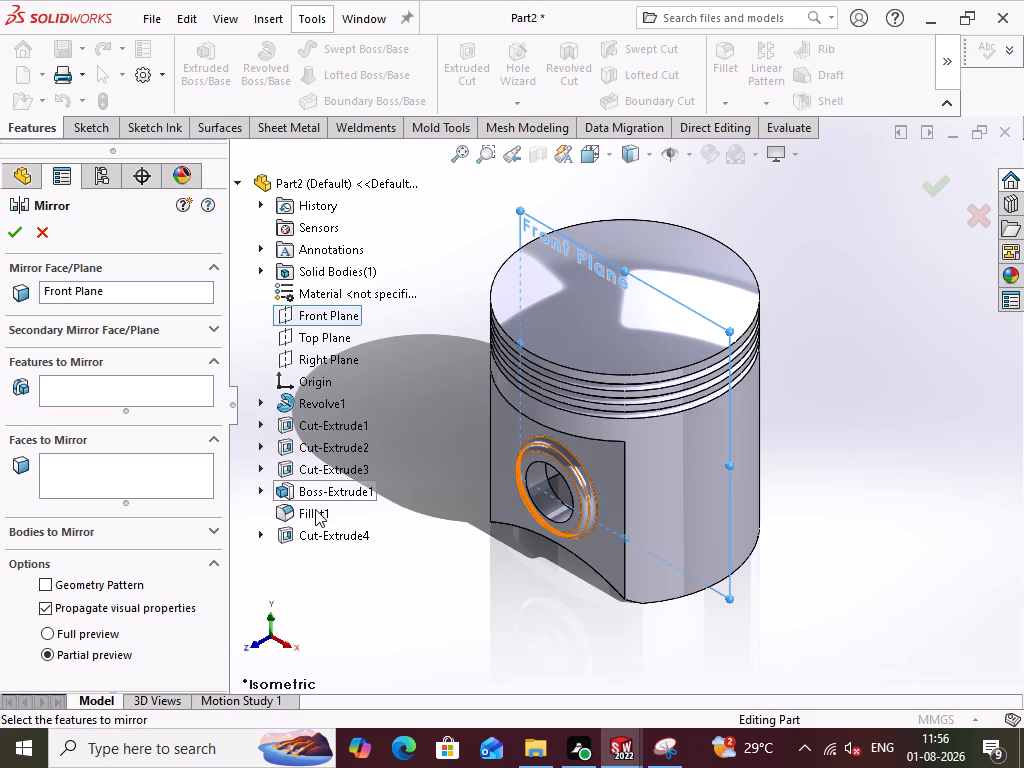
ctrl+click(315, 509)
ctrl+click(325, 490)
ctrl+click(126, 479)
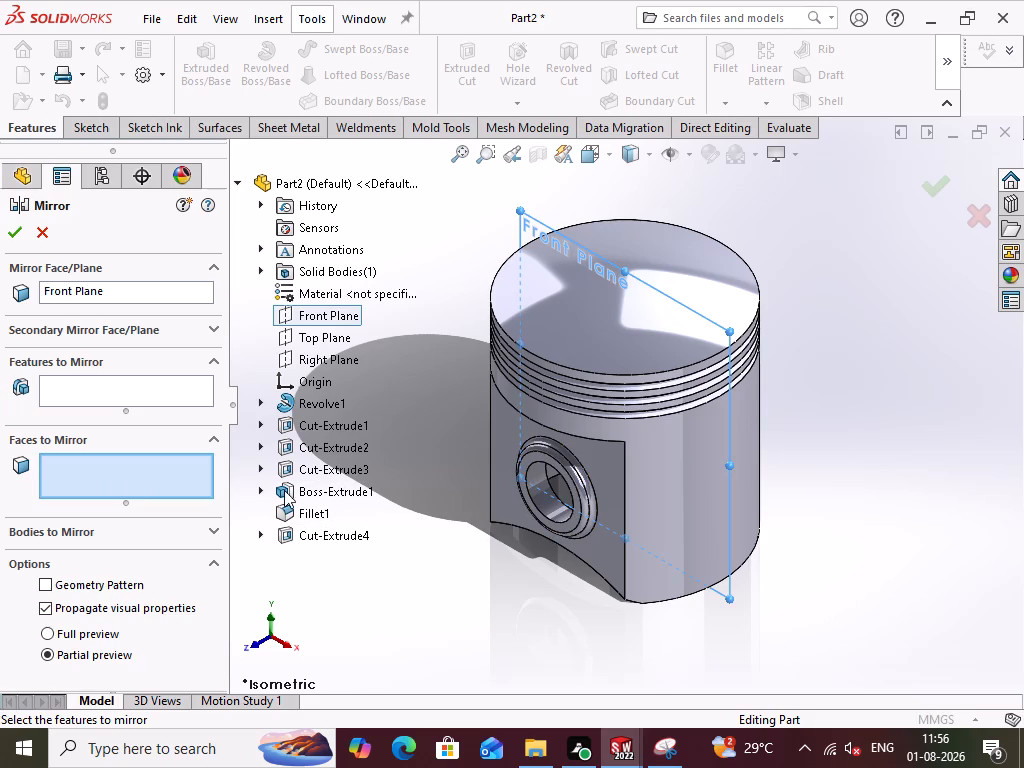
ctrl+click(345, 486)
ctrl+click(306, 510)
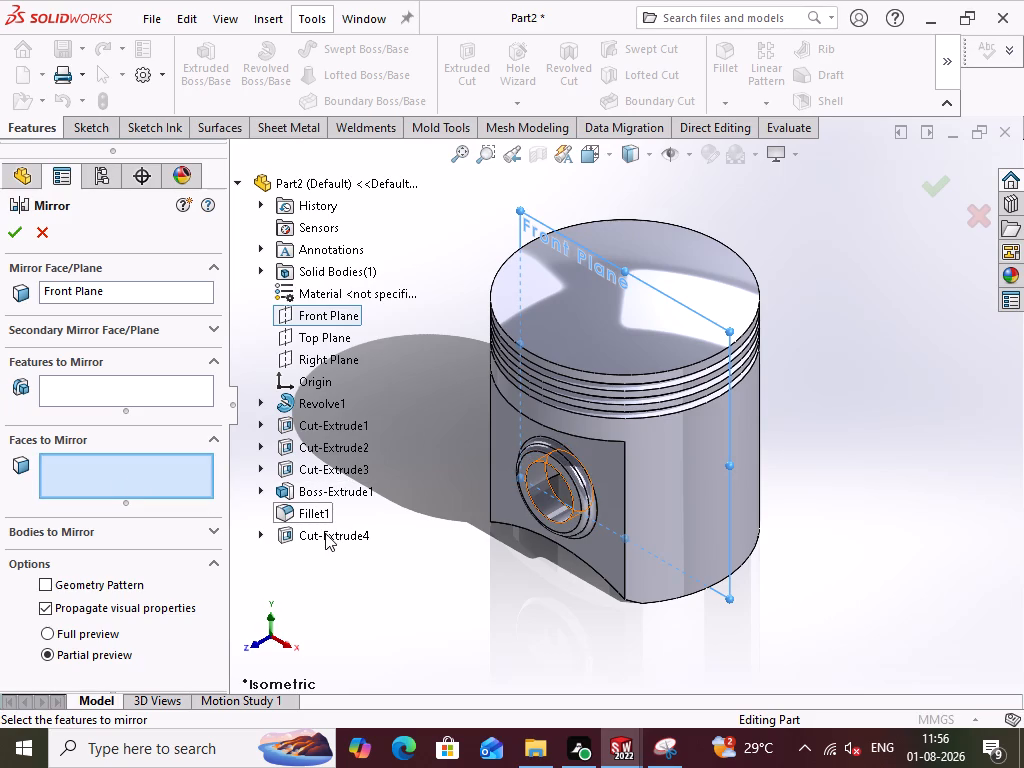
click(325, 533)
click(303, 514)
double_click(326, 493)
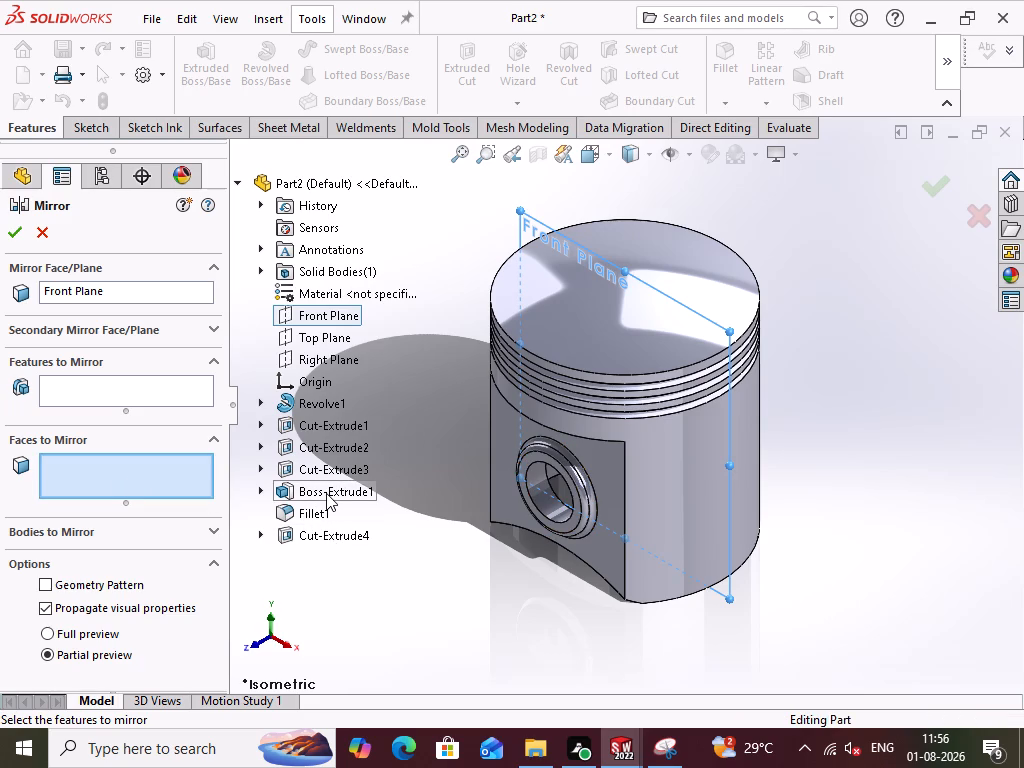
click(326, 493)
click(262, 491)
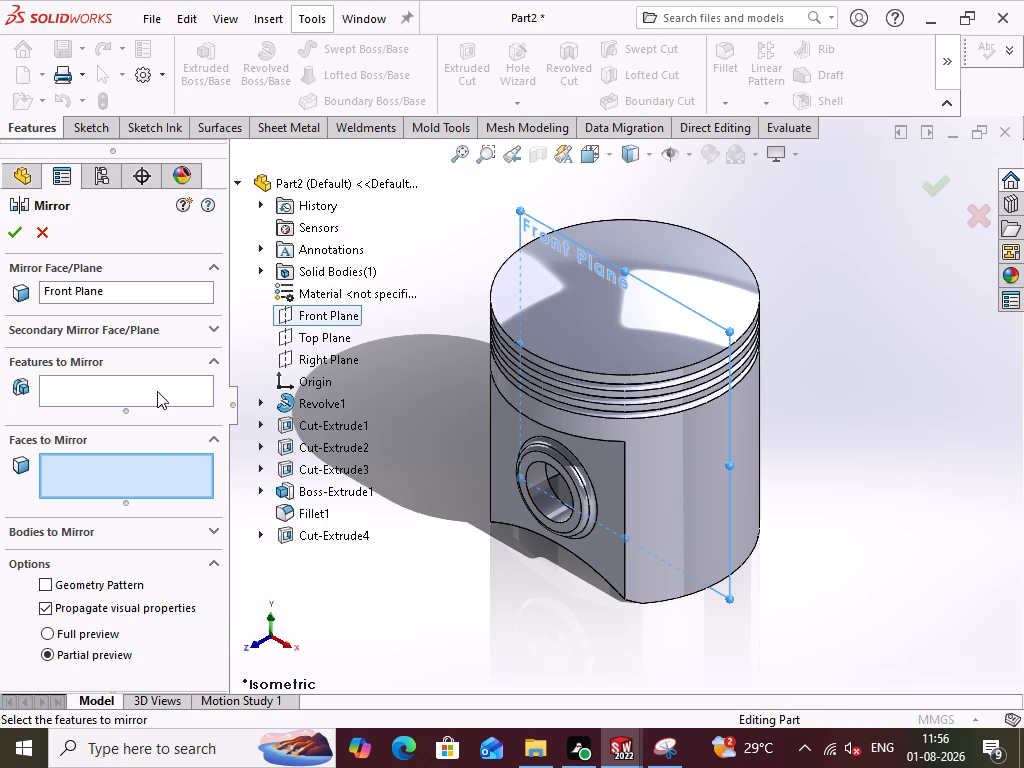
click(157, 391)
click(332, 497)
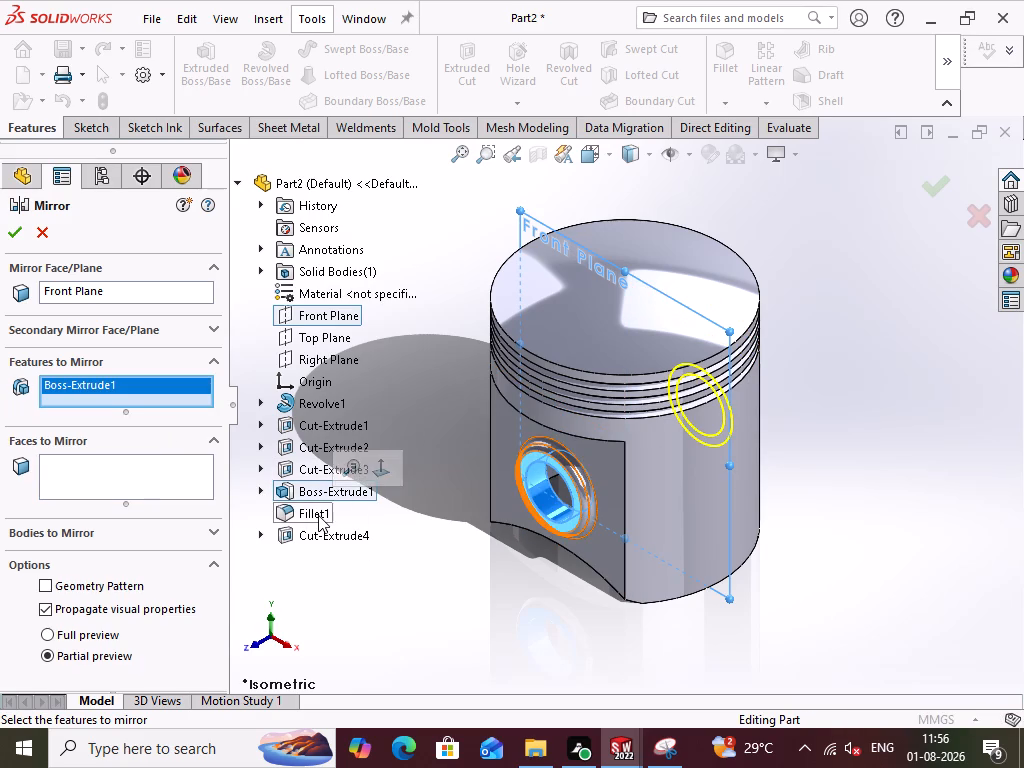
click(318, 515)
click(341, 534)
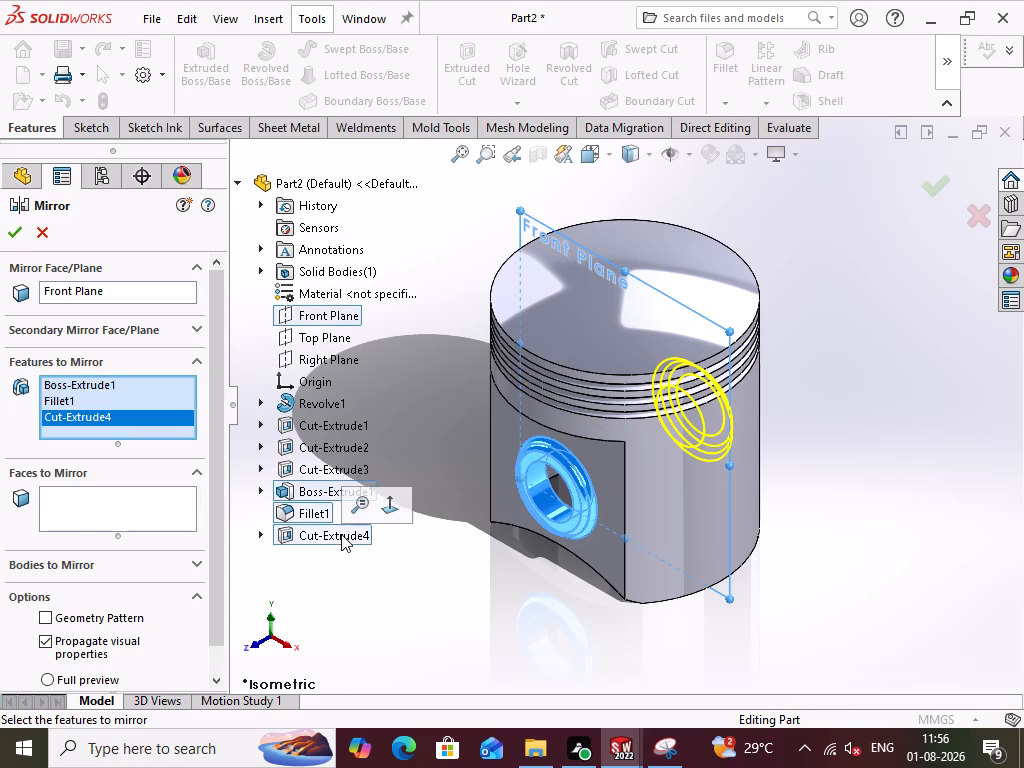
middle_drag(473, 607, 605, 569)
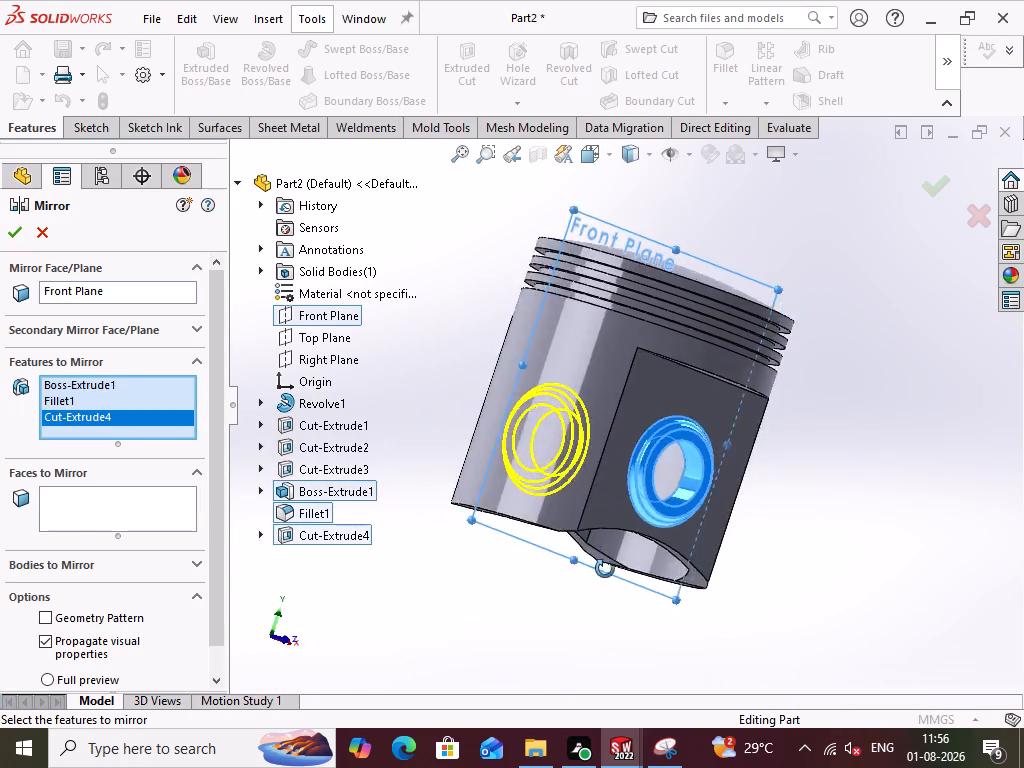
middle_drag(605, 569, 342, 568)
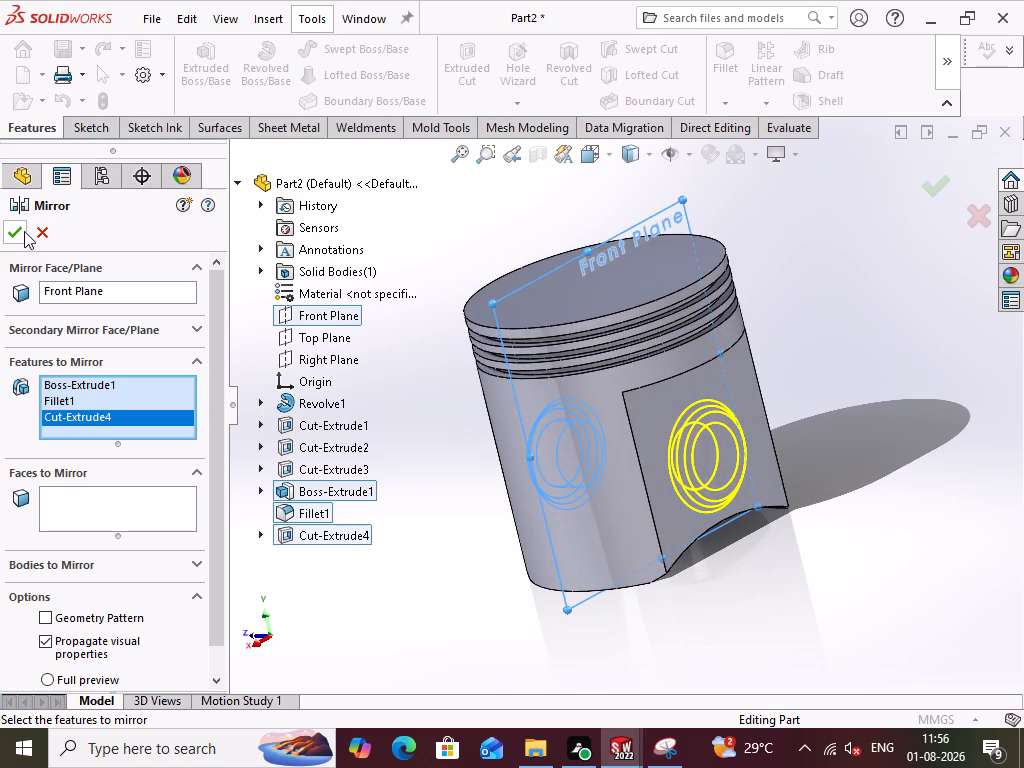
click(18, 231)
click(453, 526)
middle_drag(797, 558, 690, 531)
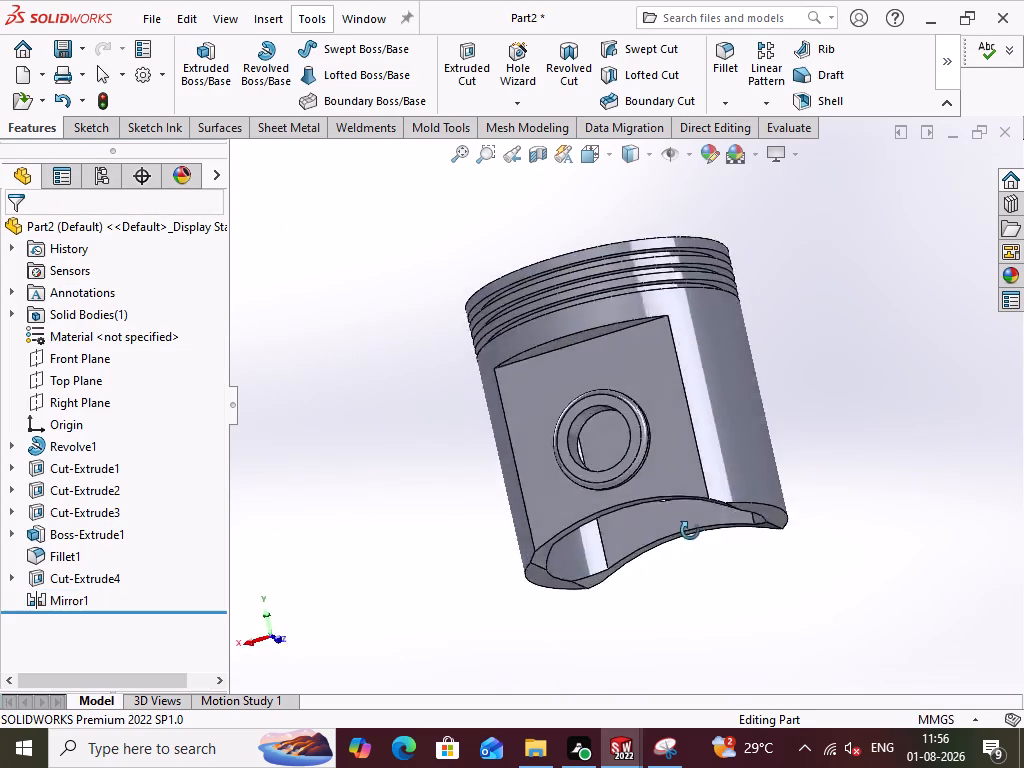
middle_drag(690, 531, 915, 524)
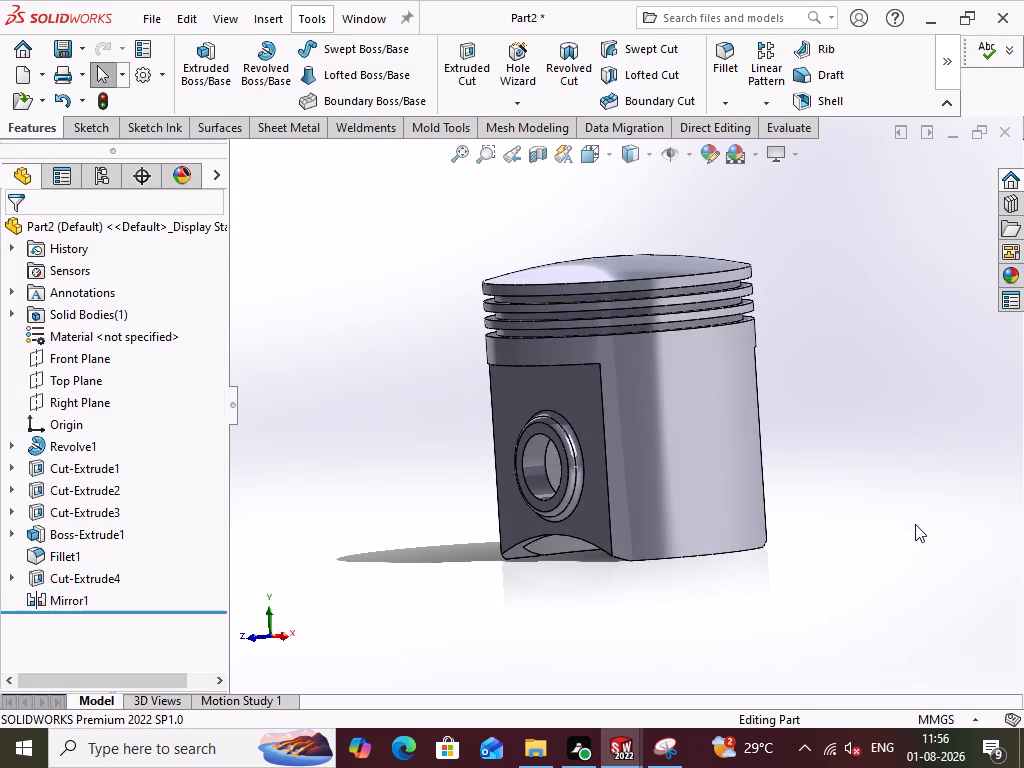
key(ctrl+7)
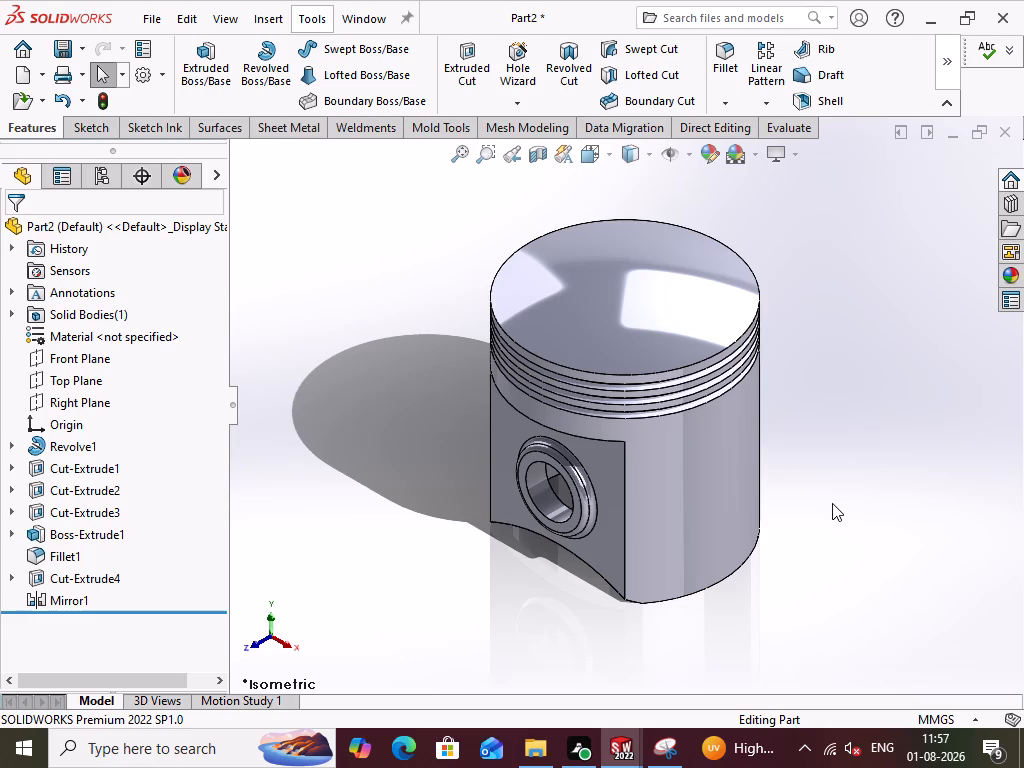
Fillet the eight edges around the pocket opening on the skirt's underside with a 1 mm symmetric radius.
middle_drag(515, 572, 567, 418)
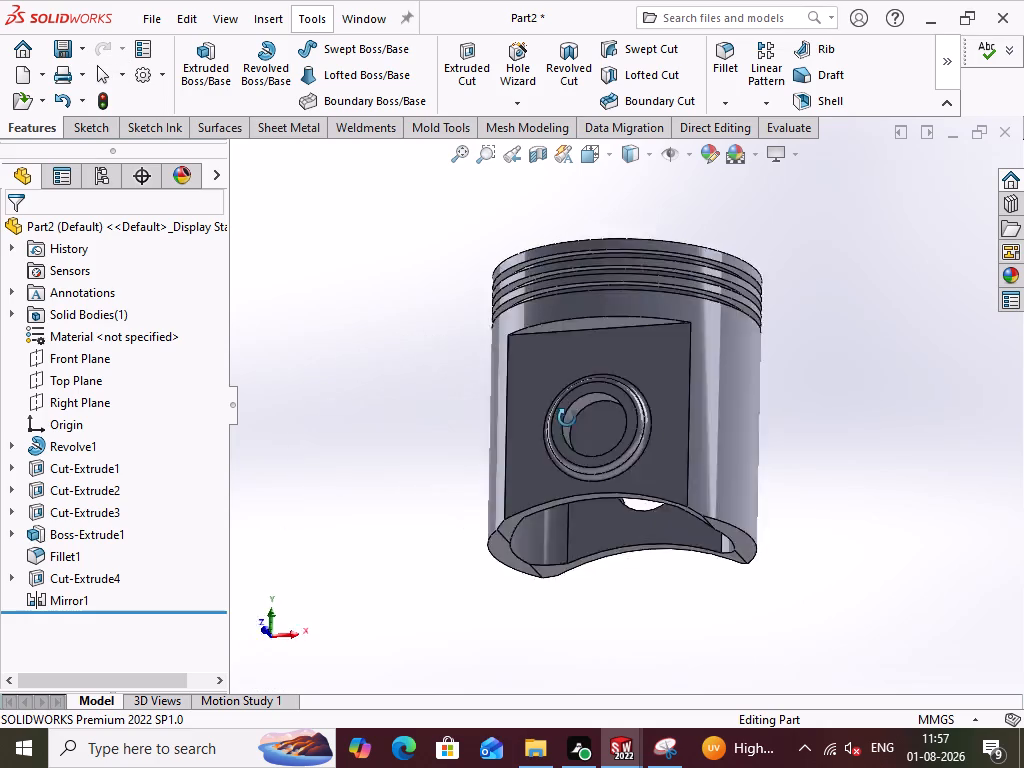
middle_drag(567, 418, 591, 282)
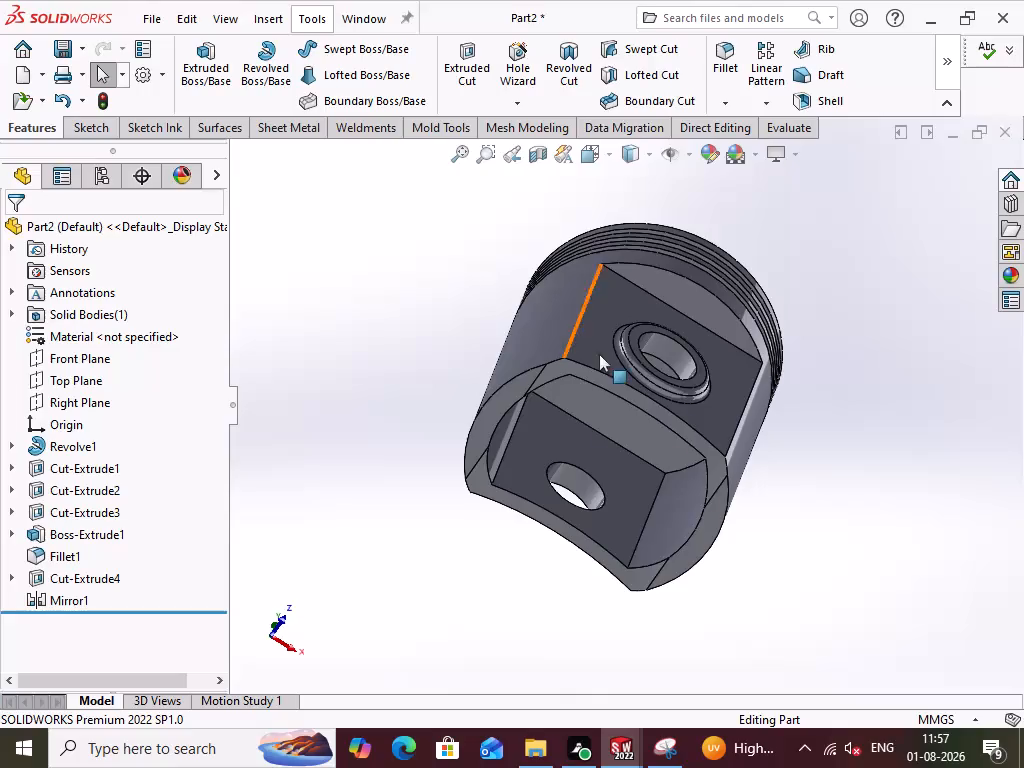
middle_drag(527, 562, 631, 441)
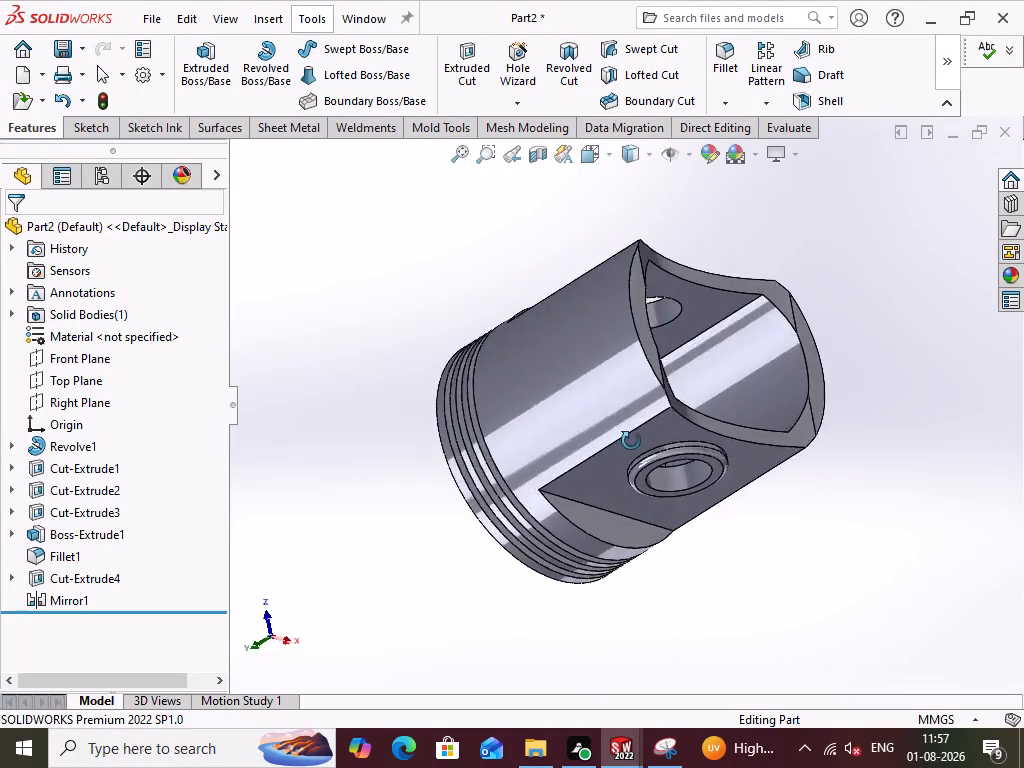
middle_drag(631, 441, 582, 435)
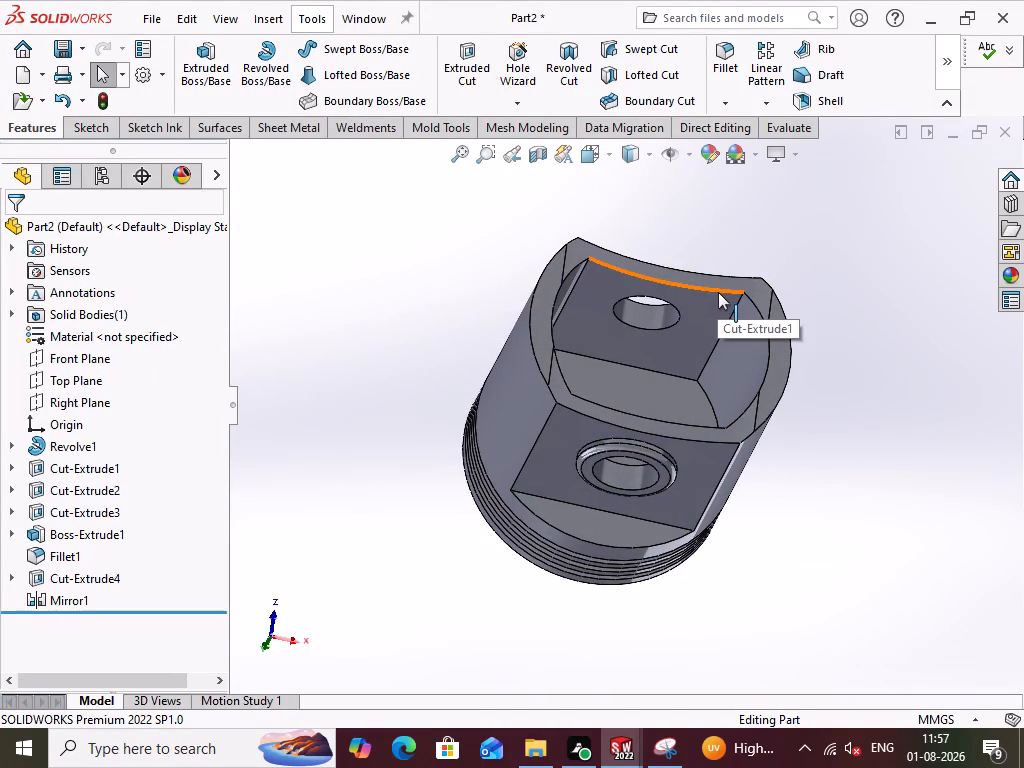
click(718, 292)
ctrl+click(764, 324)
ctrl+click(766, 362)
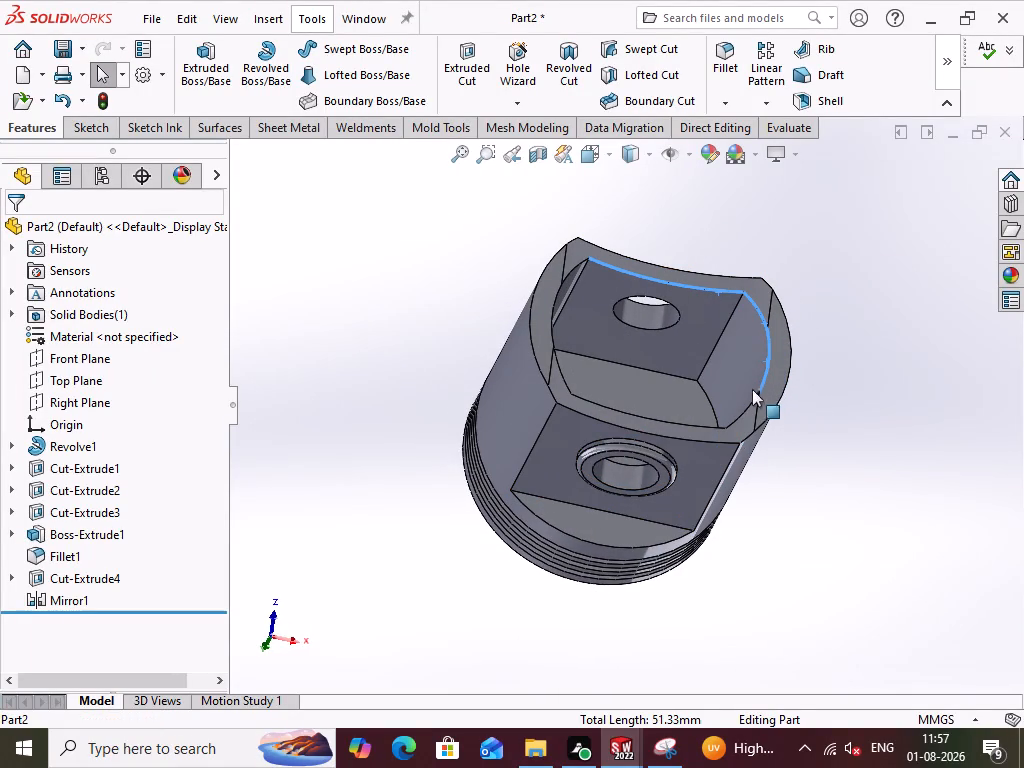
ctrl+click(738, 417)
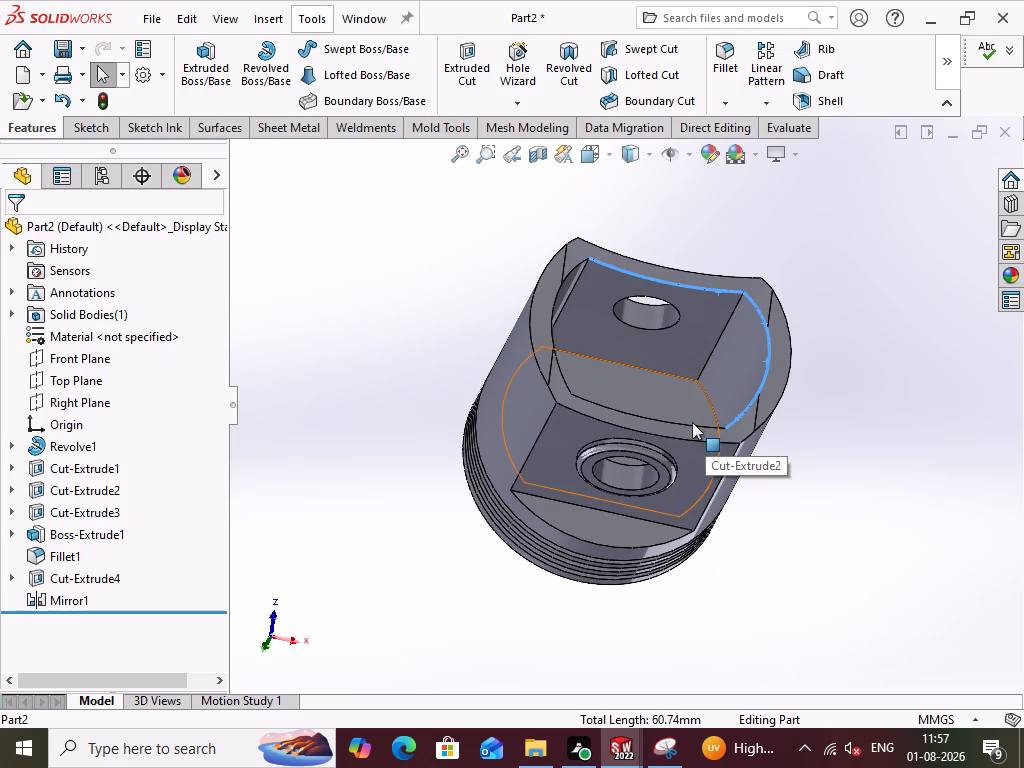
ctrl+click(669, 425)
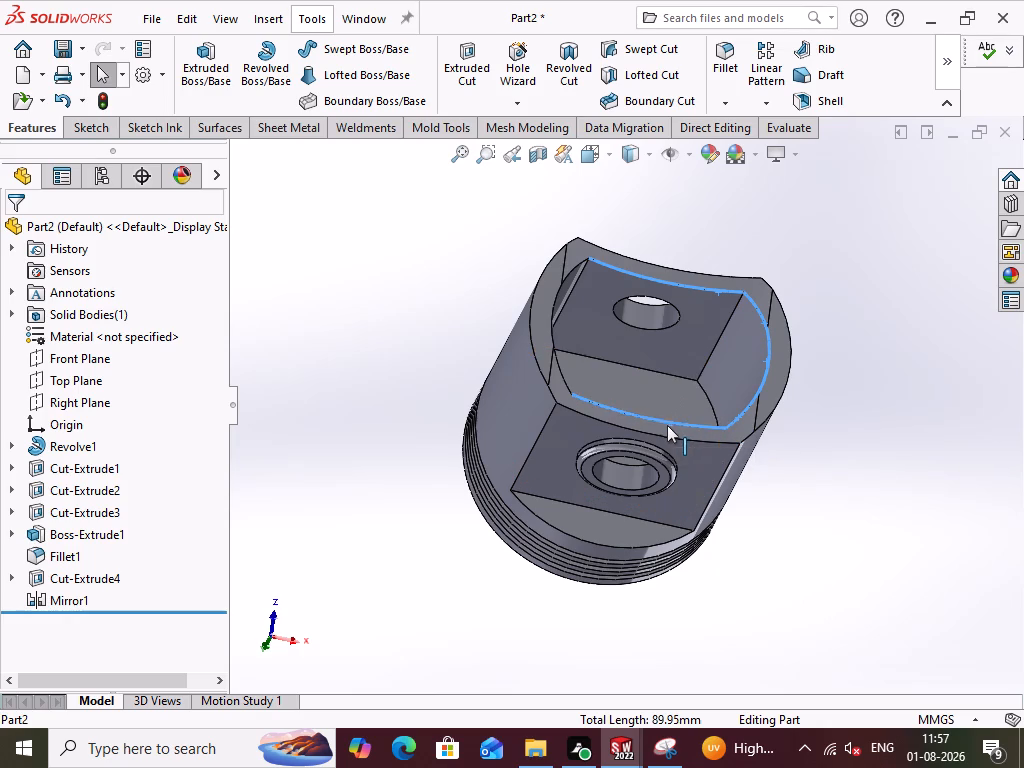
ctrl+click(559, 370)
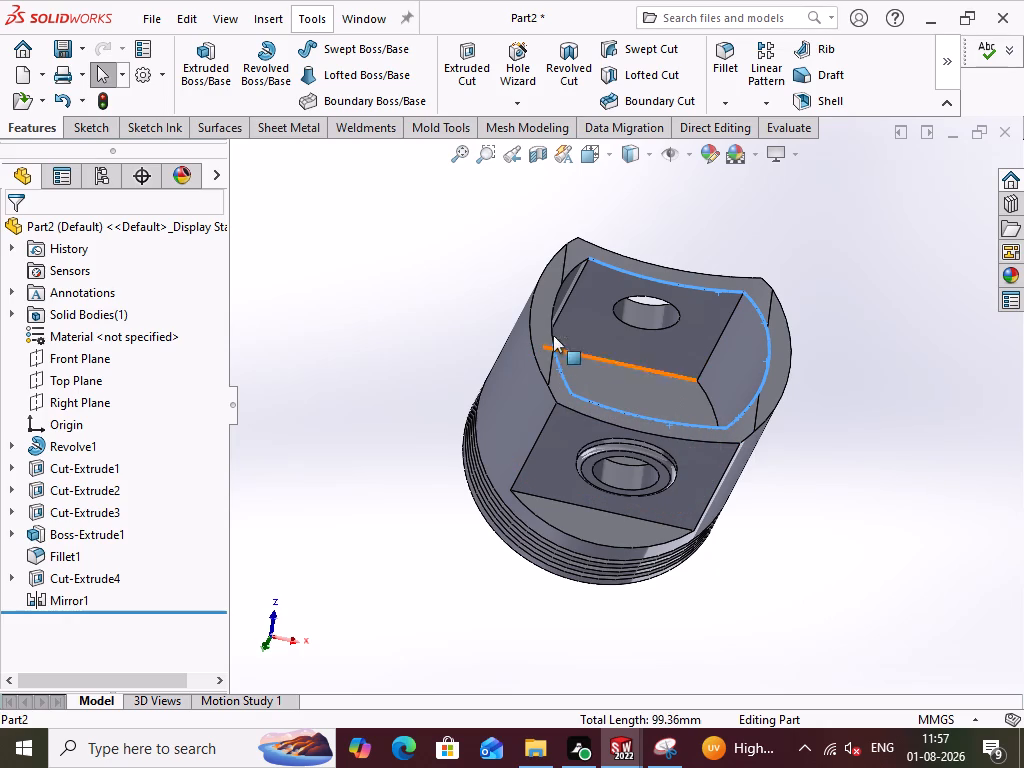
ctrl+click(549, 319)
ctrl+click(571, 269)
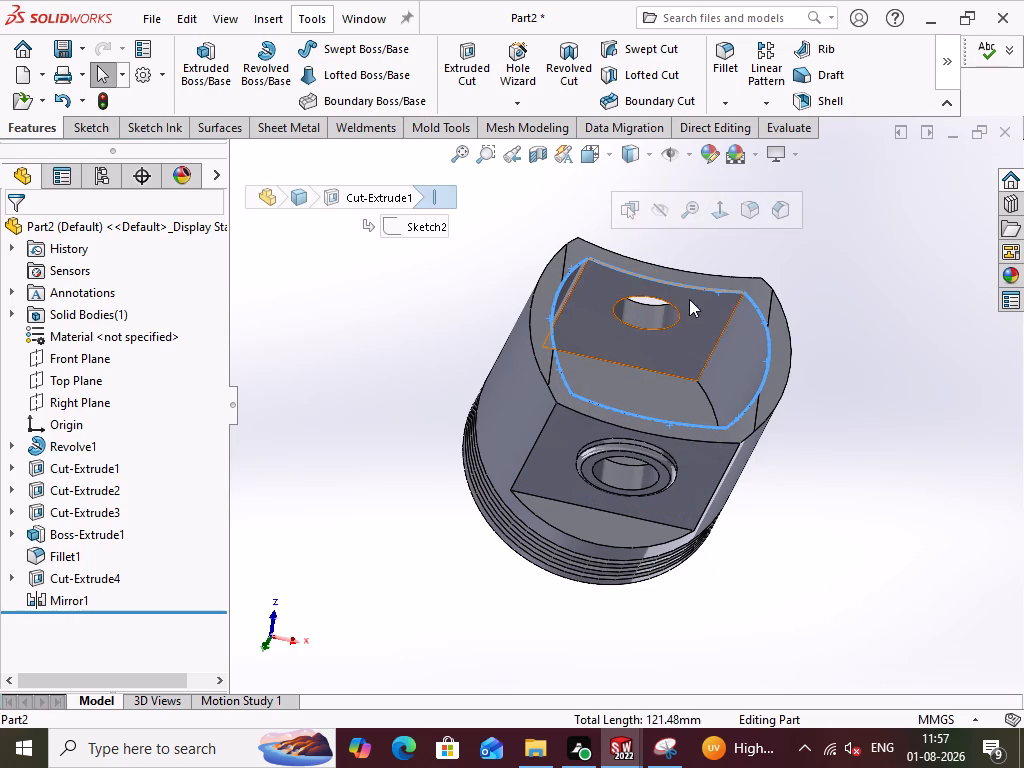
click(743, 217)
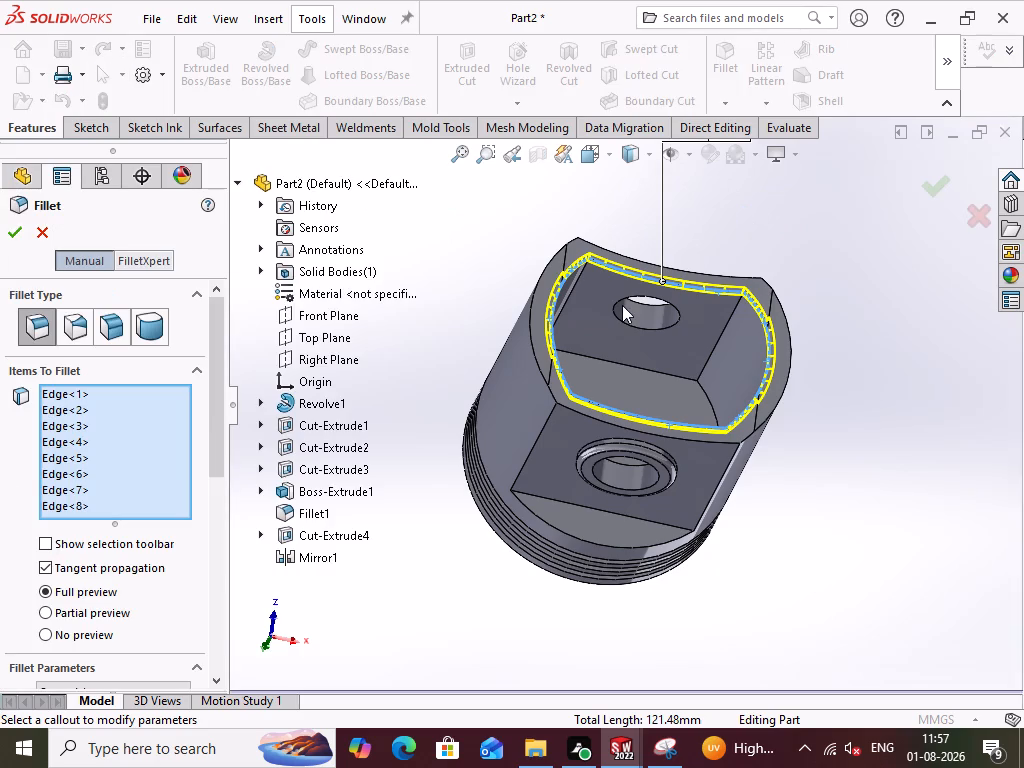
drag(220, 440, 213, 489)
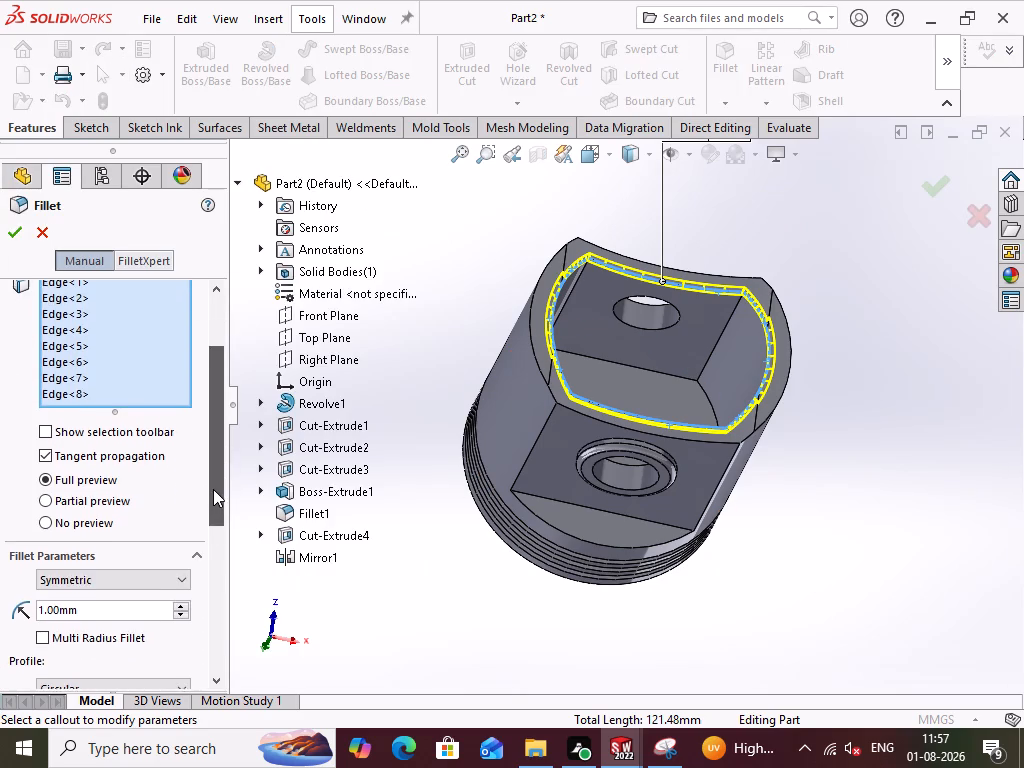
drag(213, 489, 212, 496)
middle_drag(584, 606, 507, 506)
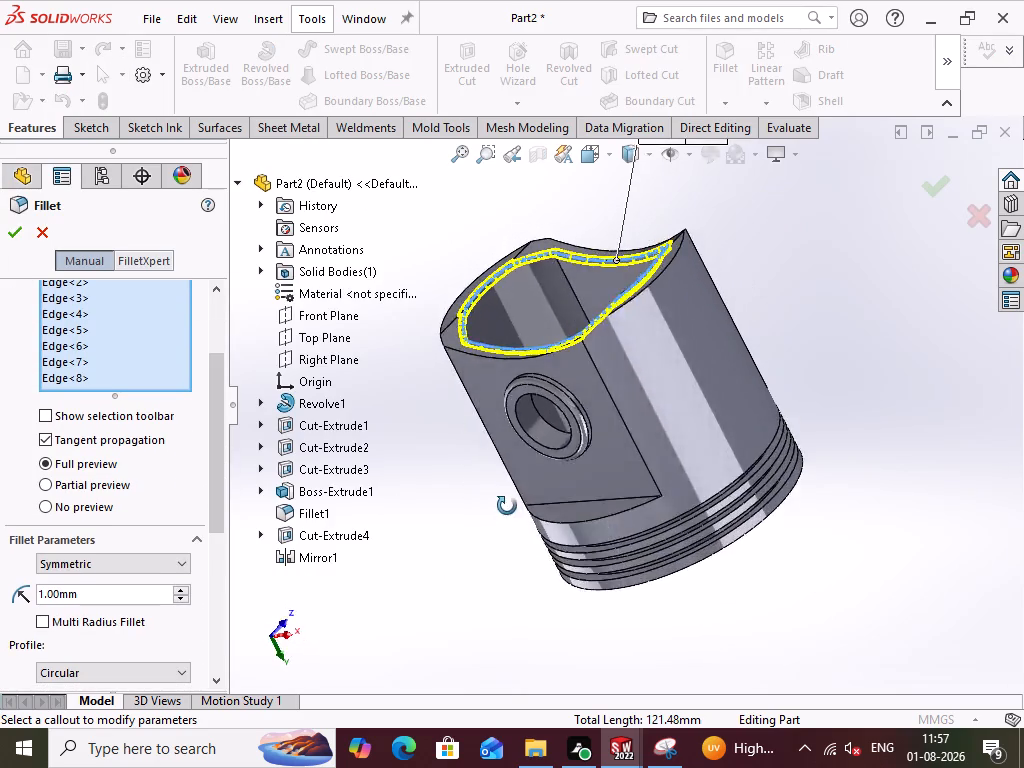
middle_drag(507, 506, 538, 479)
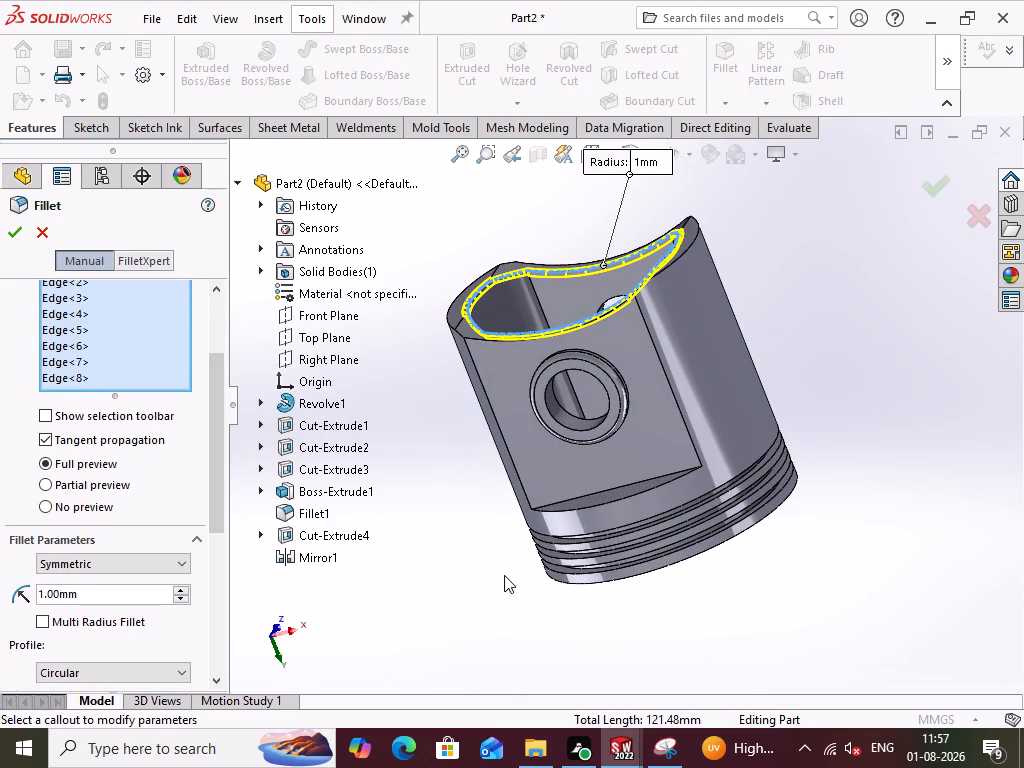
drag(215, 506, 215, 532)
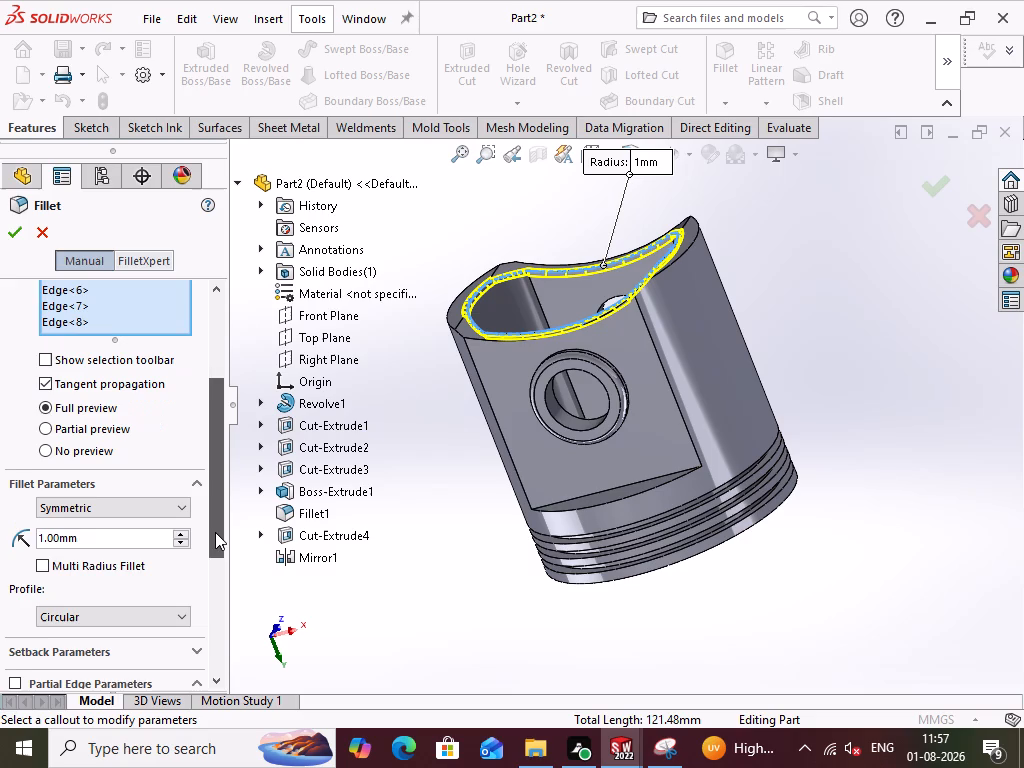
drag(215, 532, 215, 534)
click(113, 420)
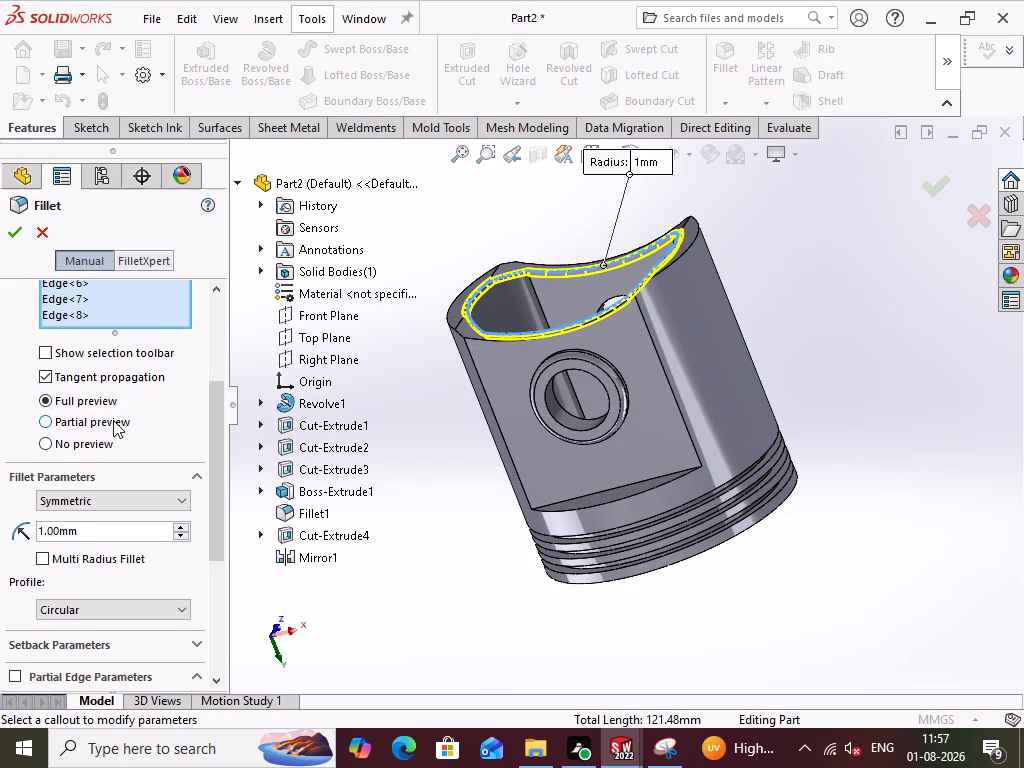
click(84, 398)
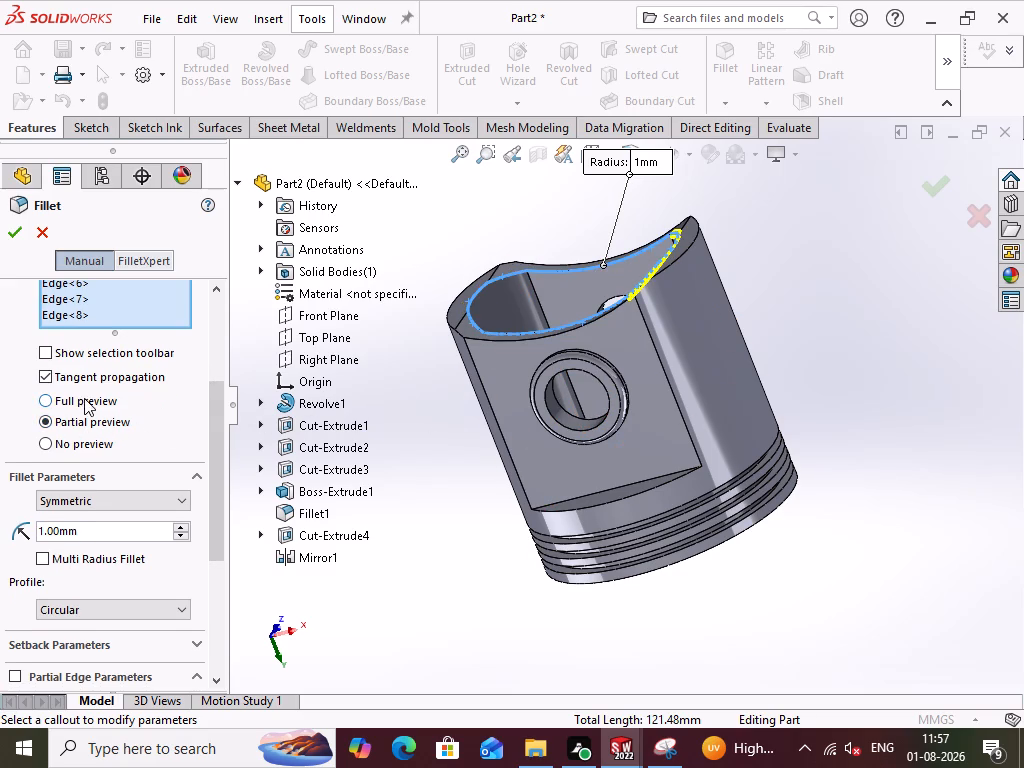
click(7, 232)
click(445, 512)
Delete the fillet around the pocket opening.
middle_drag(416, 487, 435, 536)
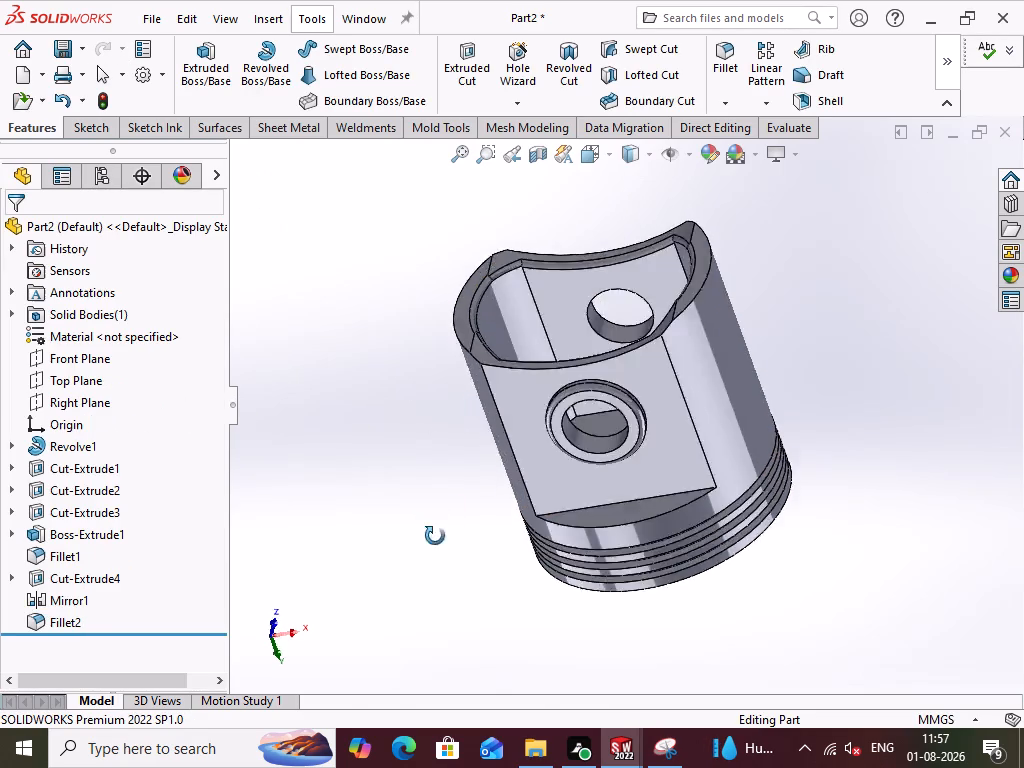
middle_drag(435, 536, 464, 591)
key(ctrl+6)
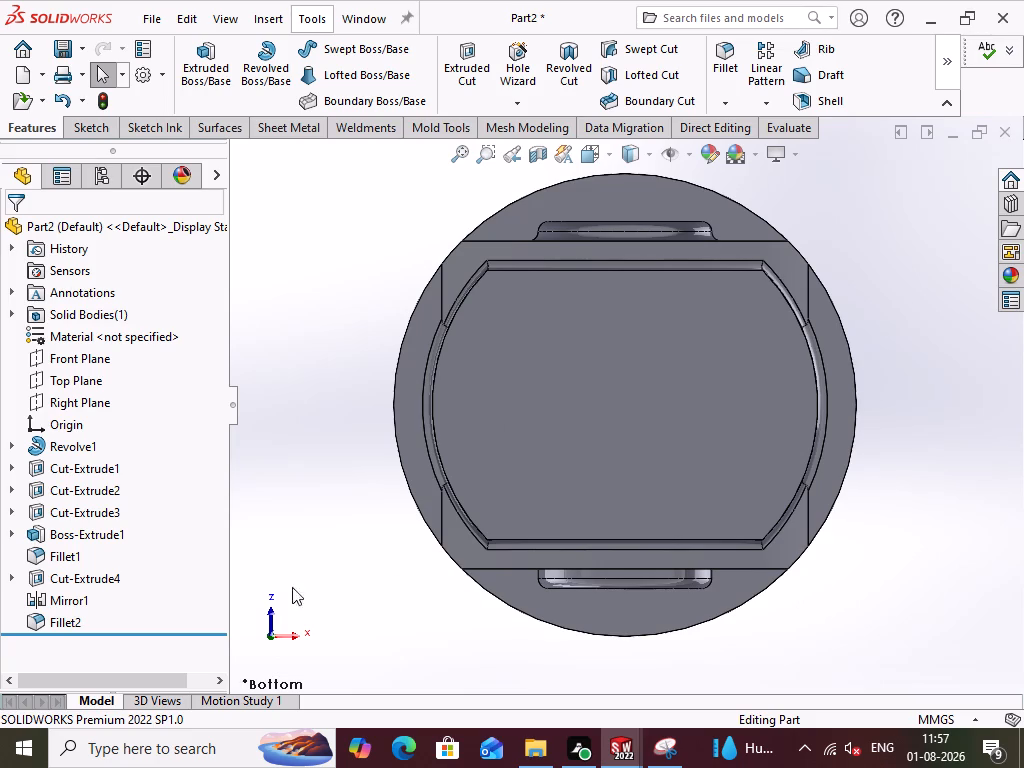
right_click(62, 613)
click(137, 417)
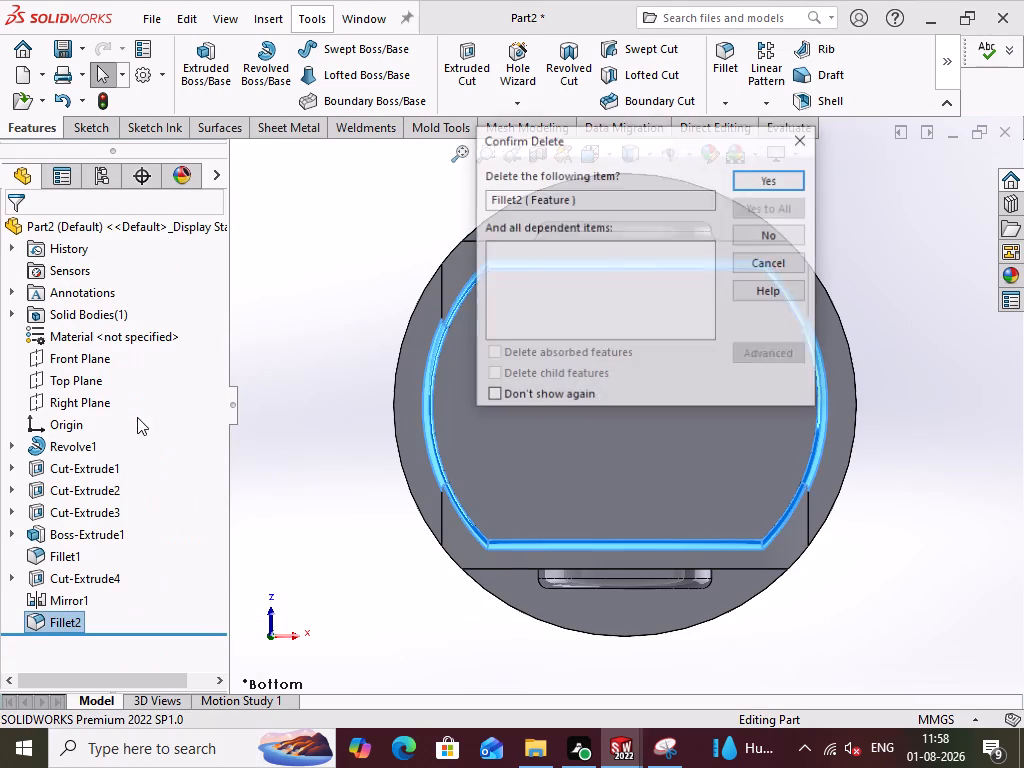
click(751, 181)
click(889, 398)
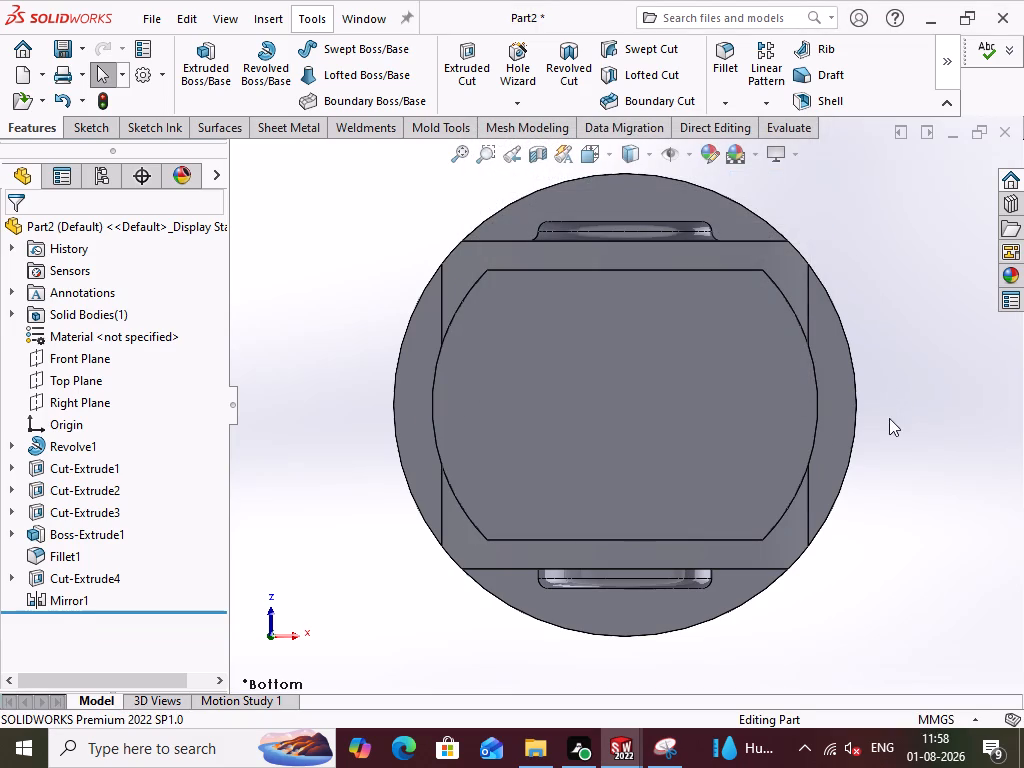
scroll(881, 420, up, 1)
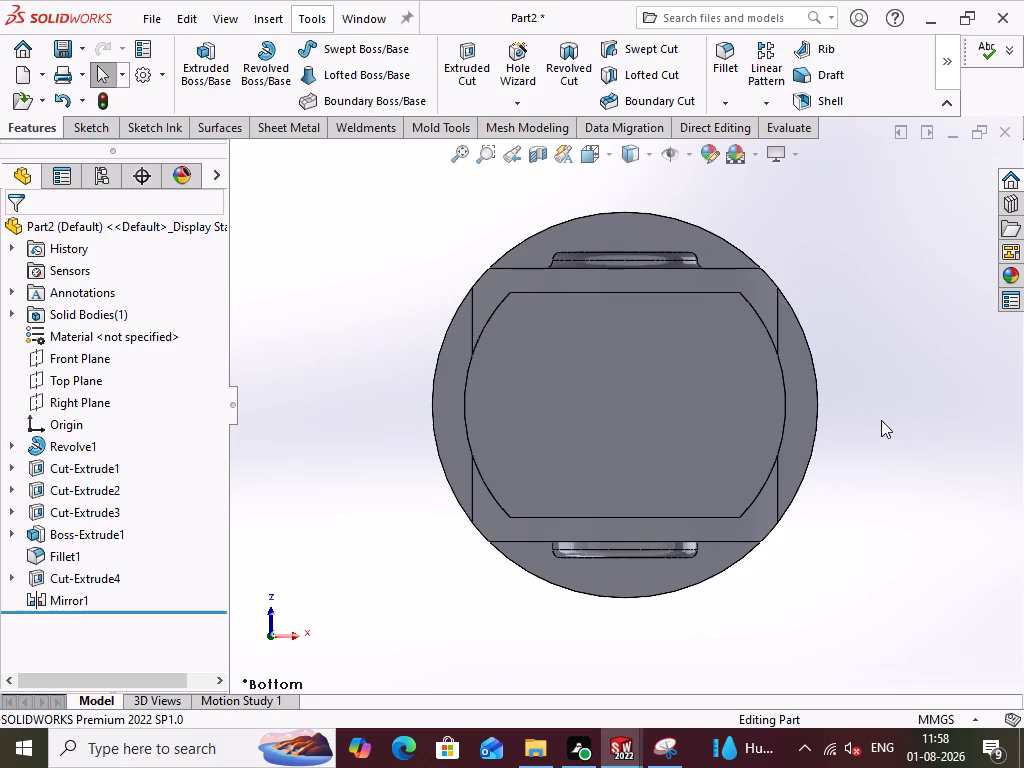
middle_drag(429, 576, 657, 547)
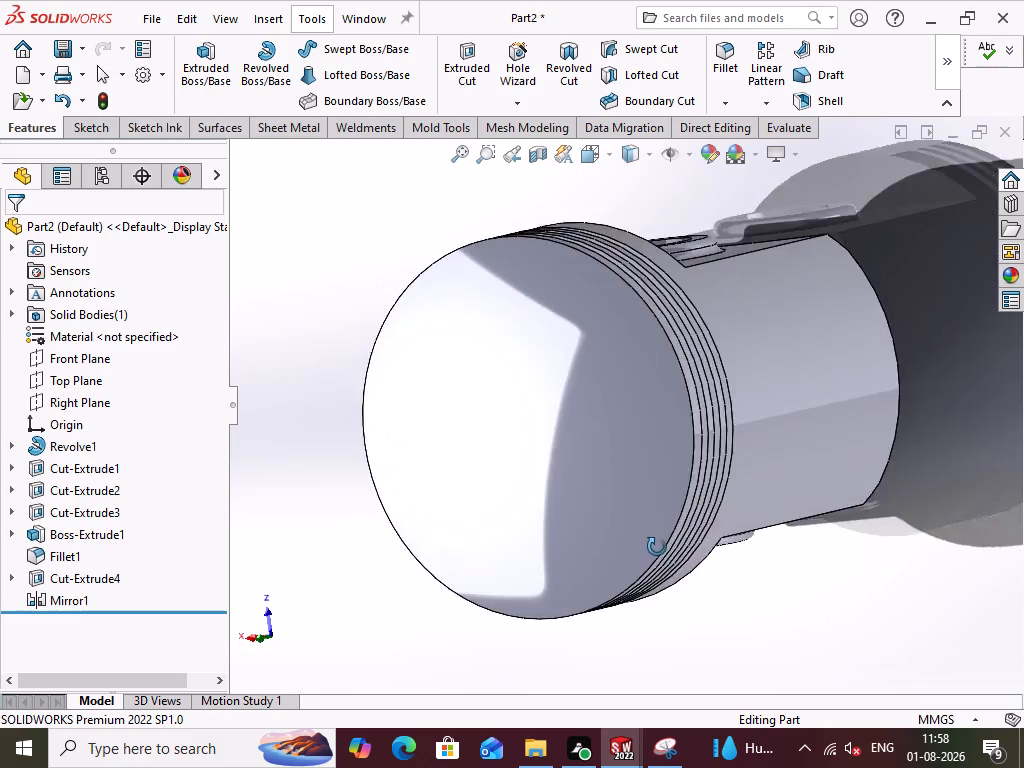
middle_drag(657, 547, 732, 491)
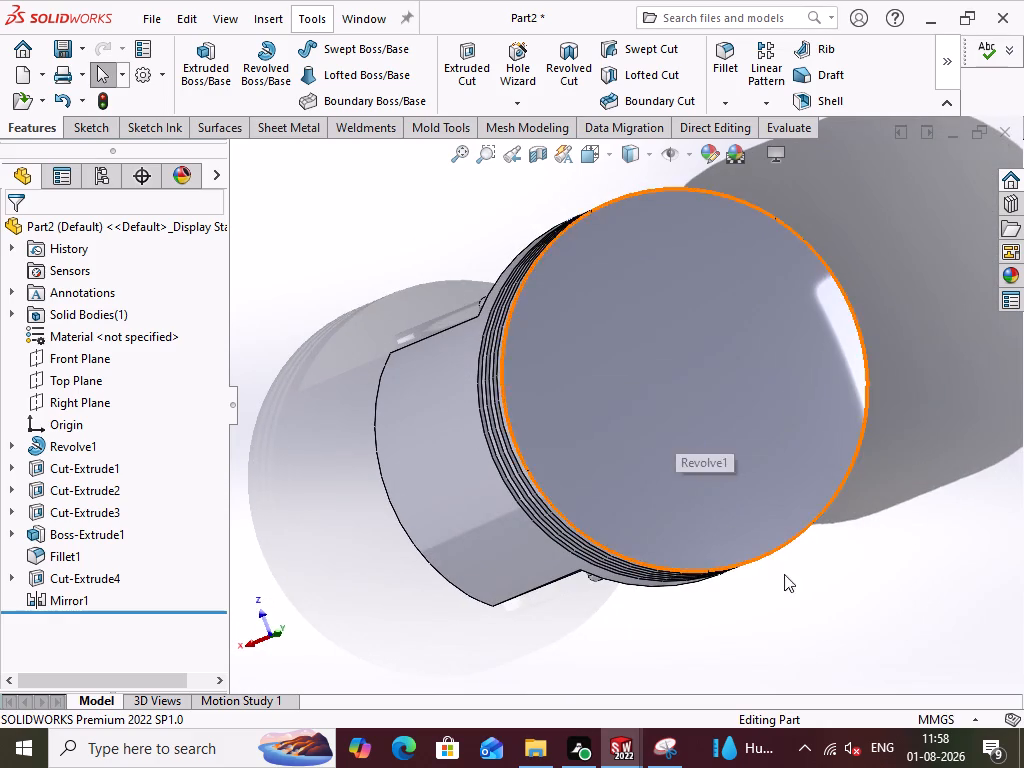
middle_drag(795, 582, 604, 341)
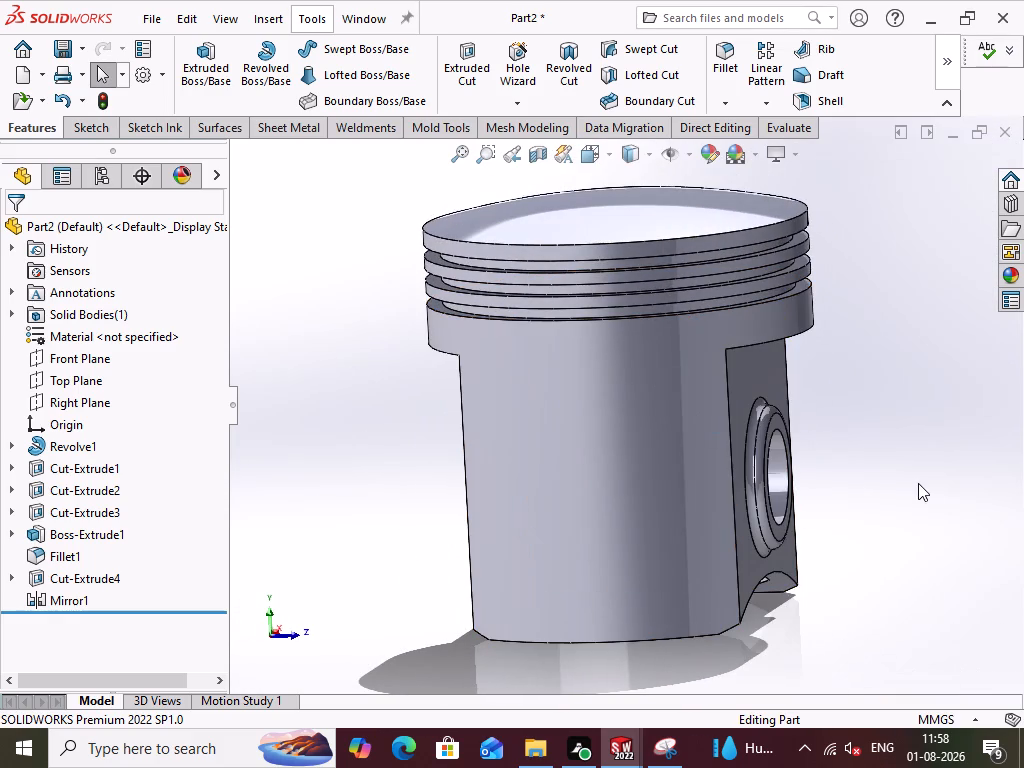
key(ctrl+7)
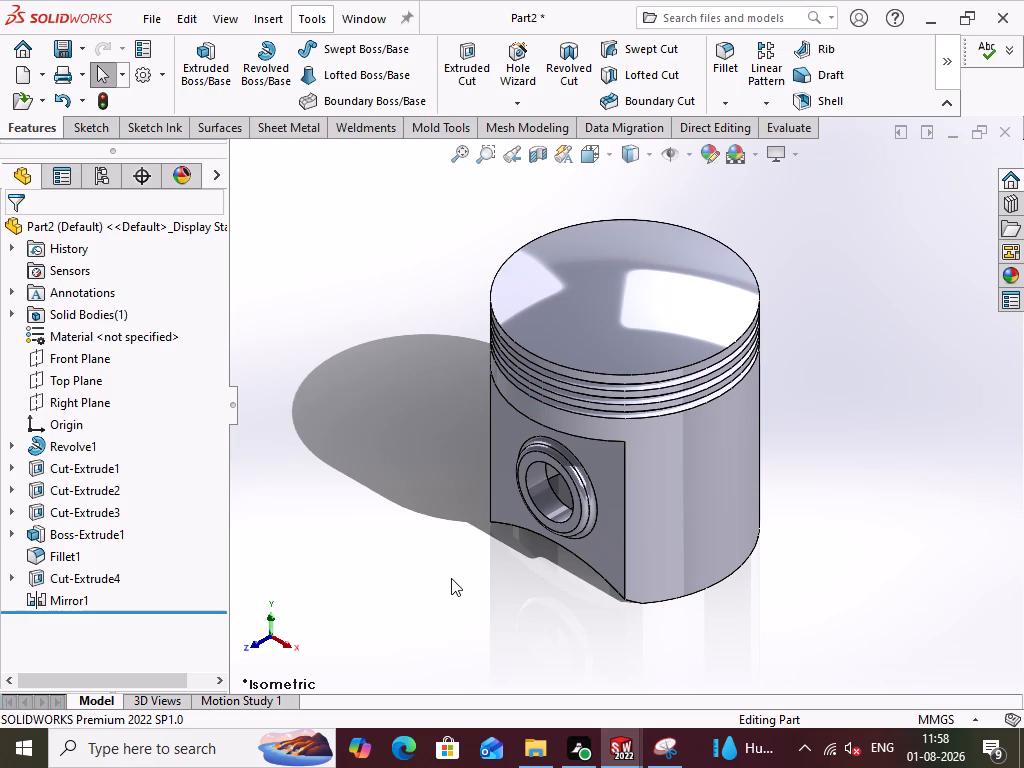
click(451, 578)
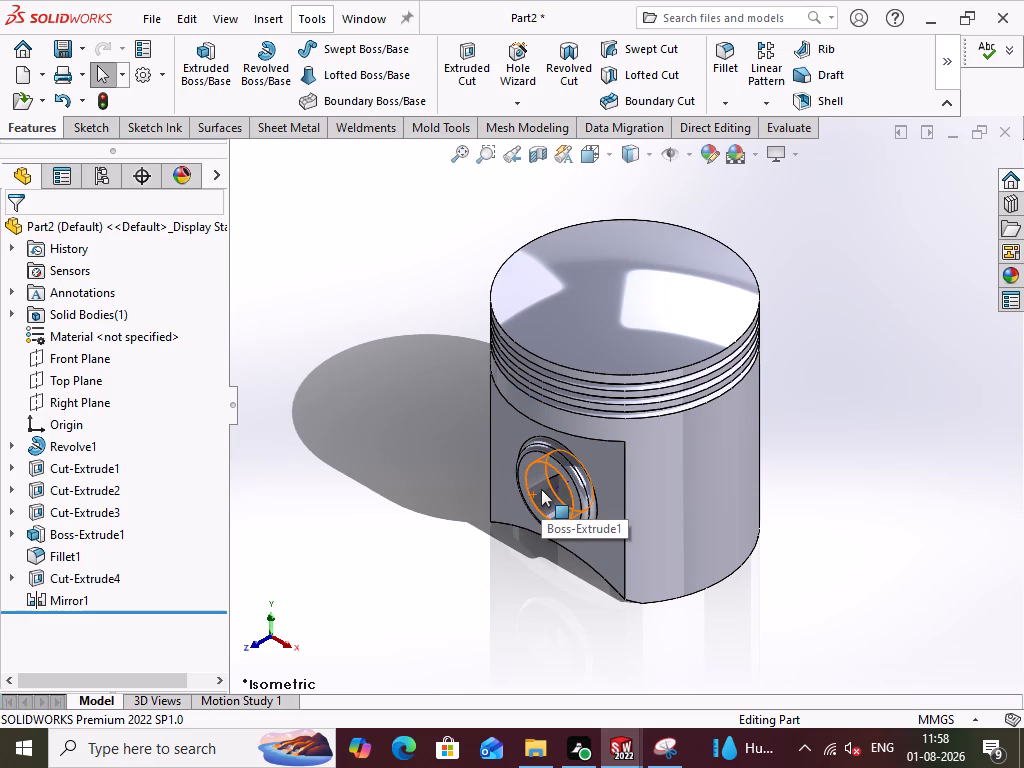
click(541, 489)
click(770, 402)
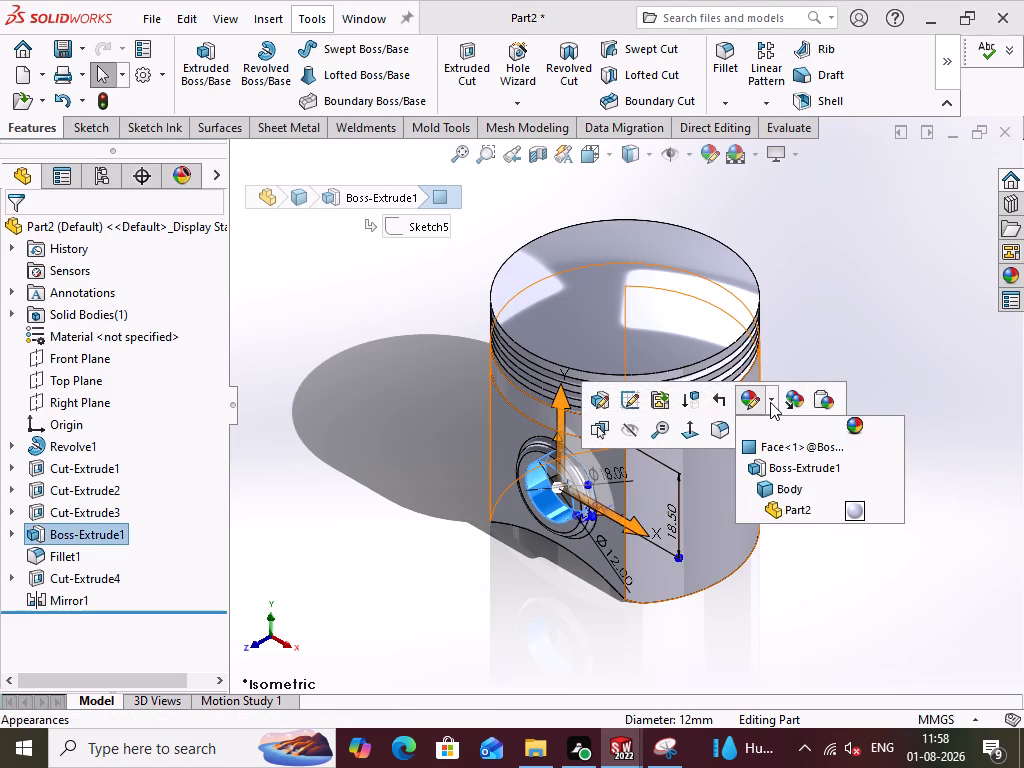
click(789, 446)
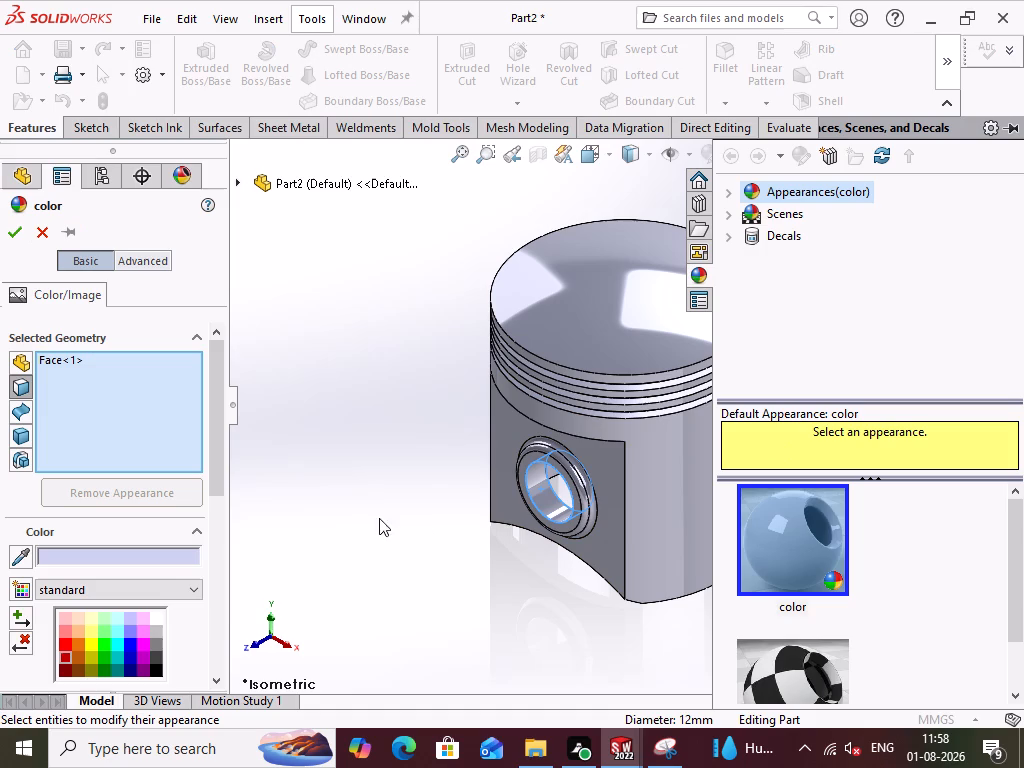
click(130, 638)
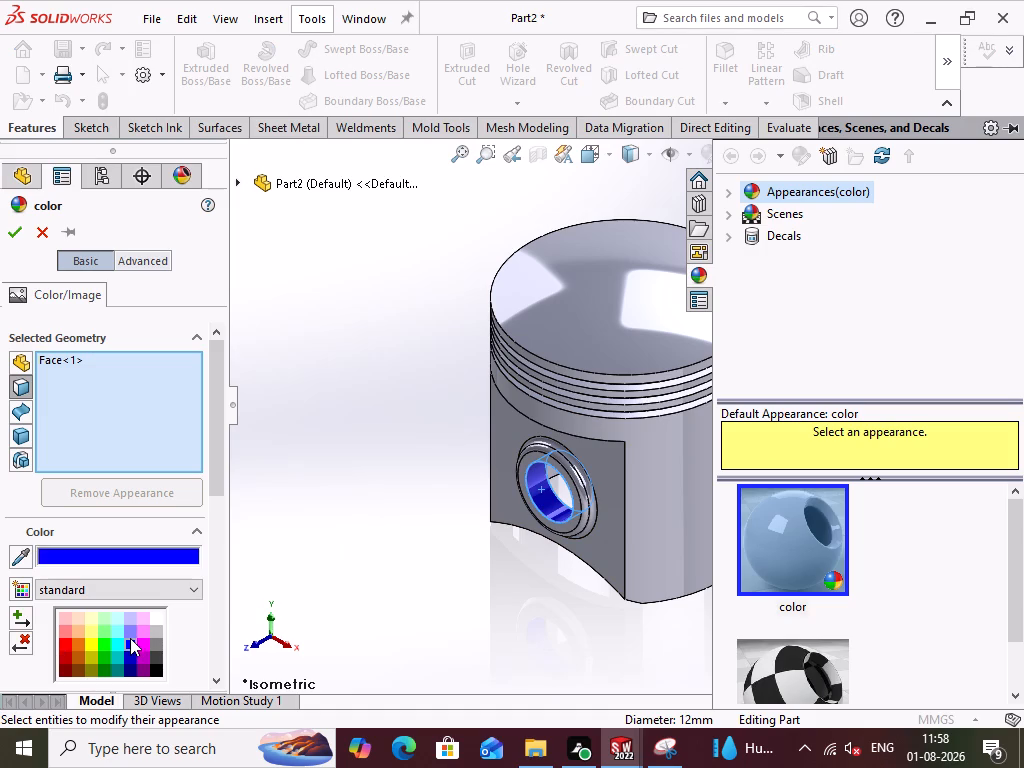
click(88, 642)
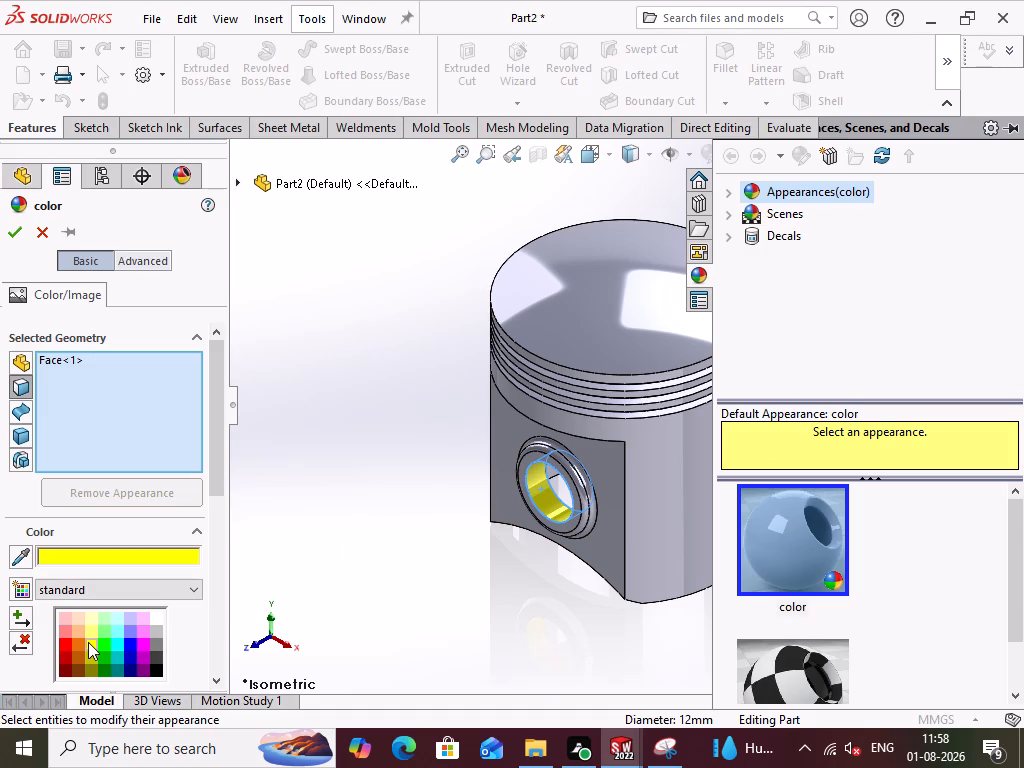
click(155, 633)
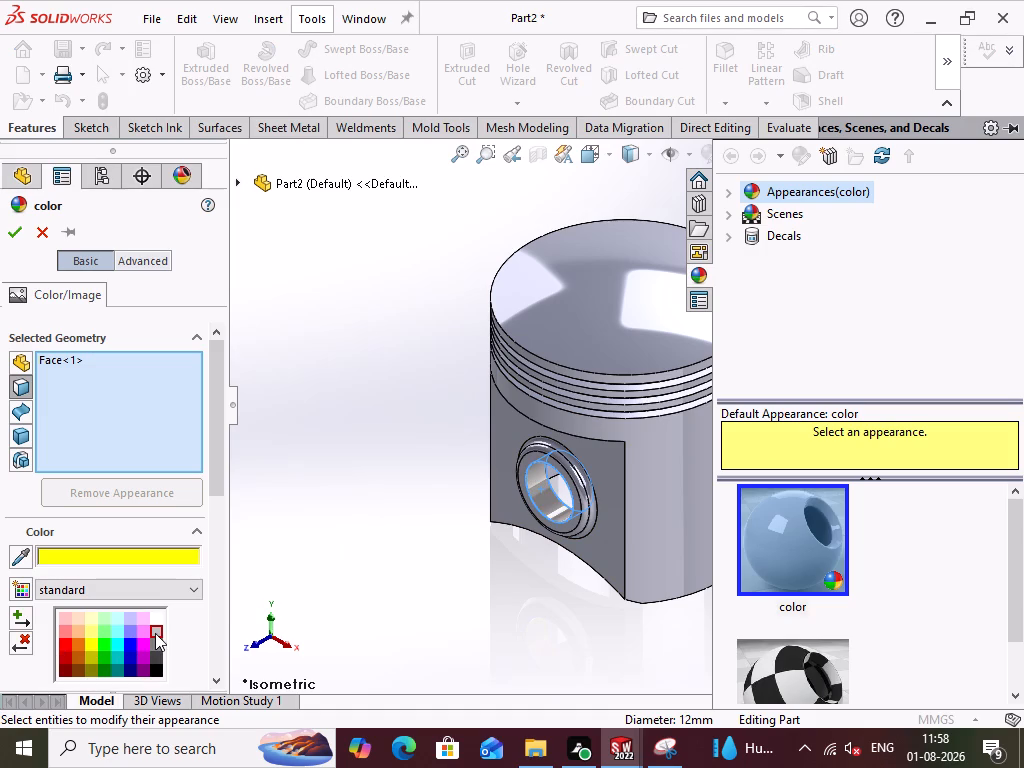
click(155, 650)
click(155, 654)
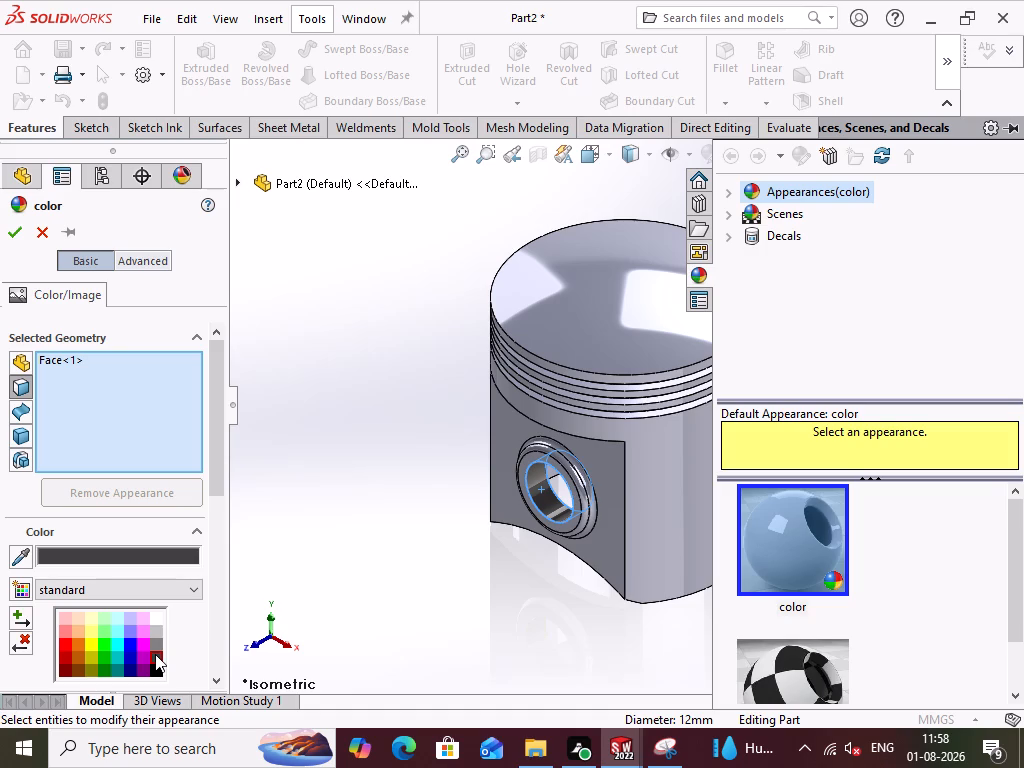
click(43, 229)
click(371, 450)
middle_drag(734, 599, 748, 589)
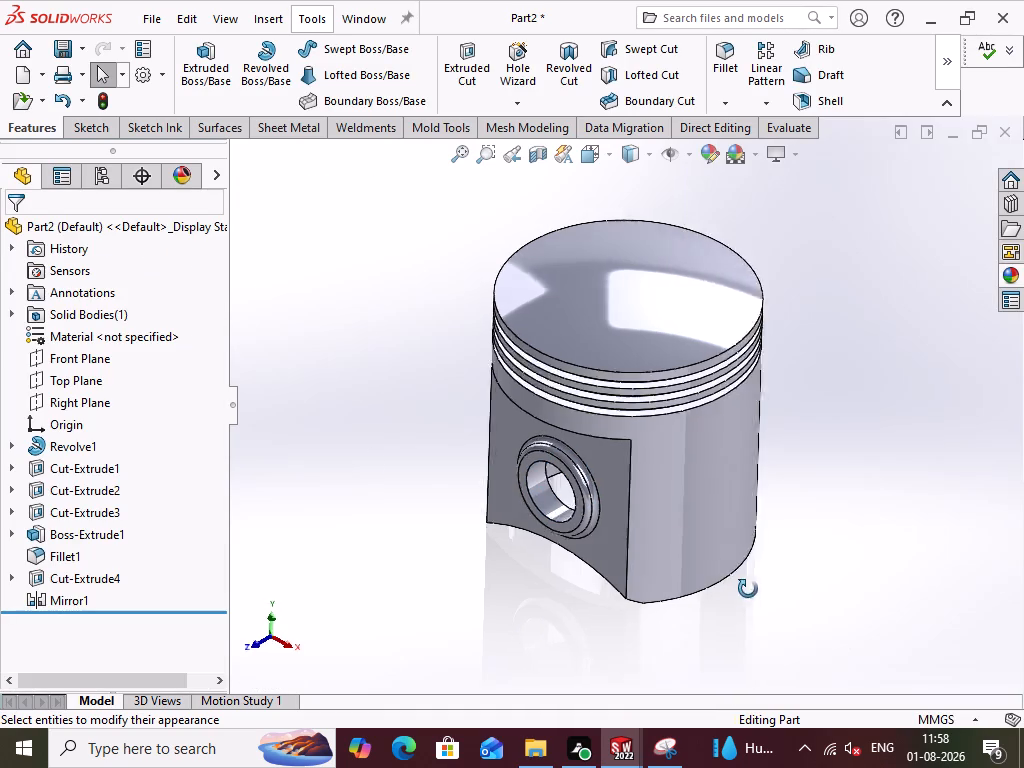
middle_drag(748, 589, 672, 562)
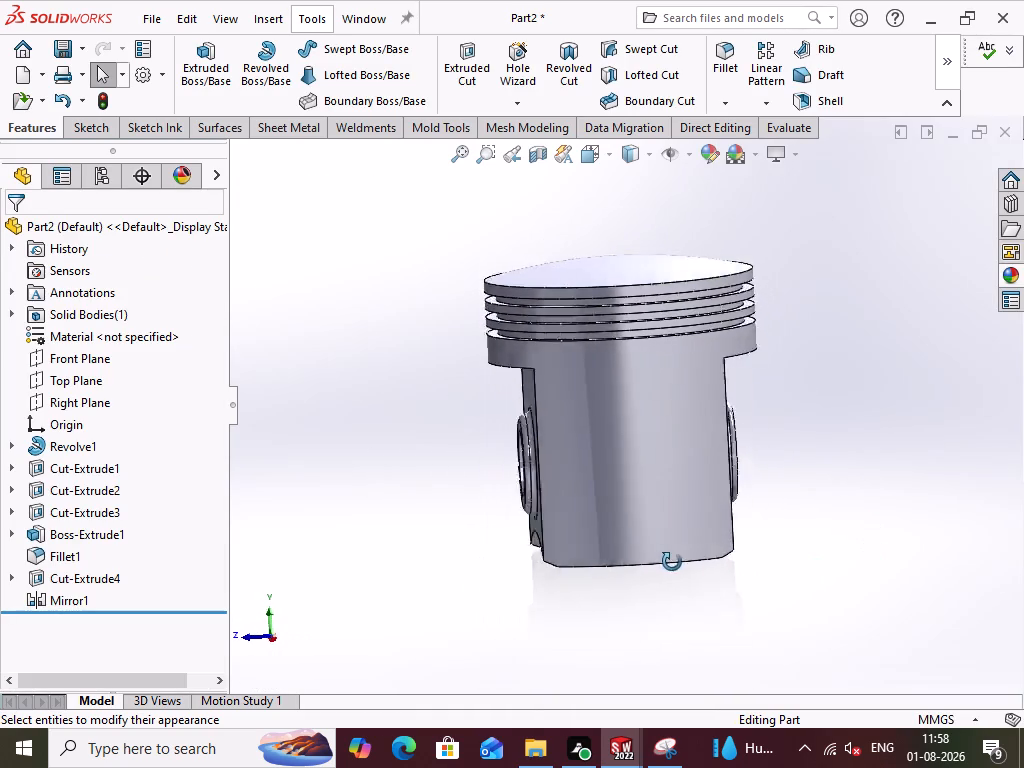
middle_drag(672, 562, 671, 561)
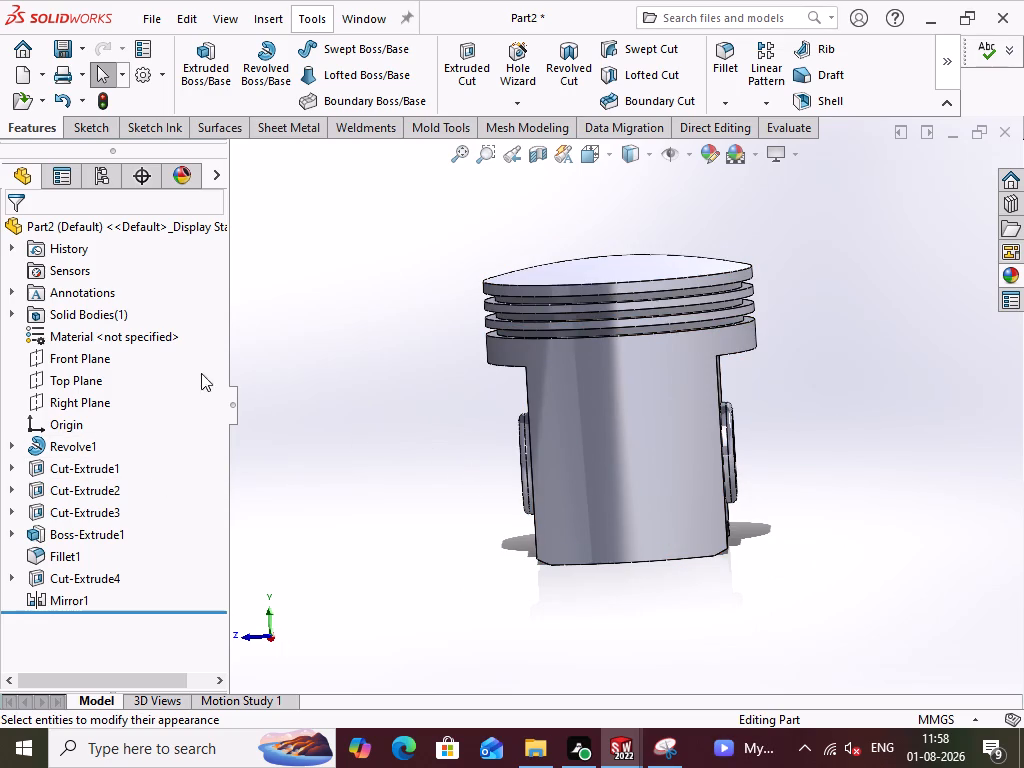
Open the colour appearance of the whole part and preview magenta and green shades on the piston.
click(67, 313)
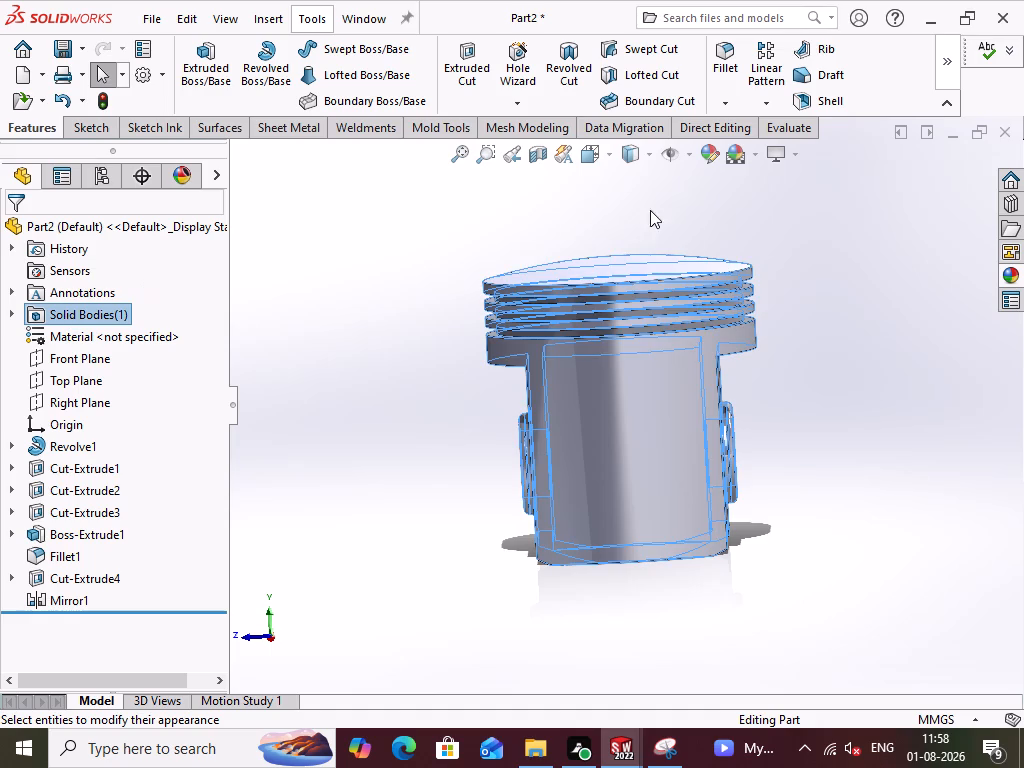
click(721, 234)
click(716, 155)
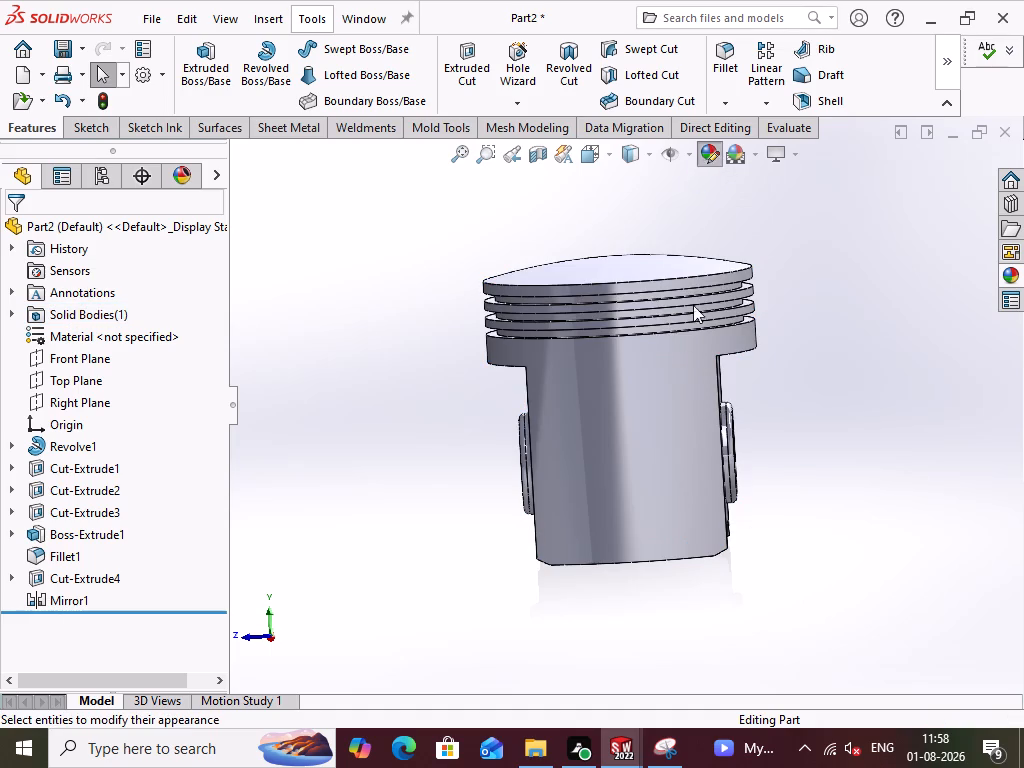
scroll(149, 633, down, 1)
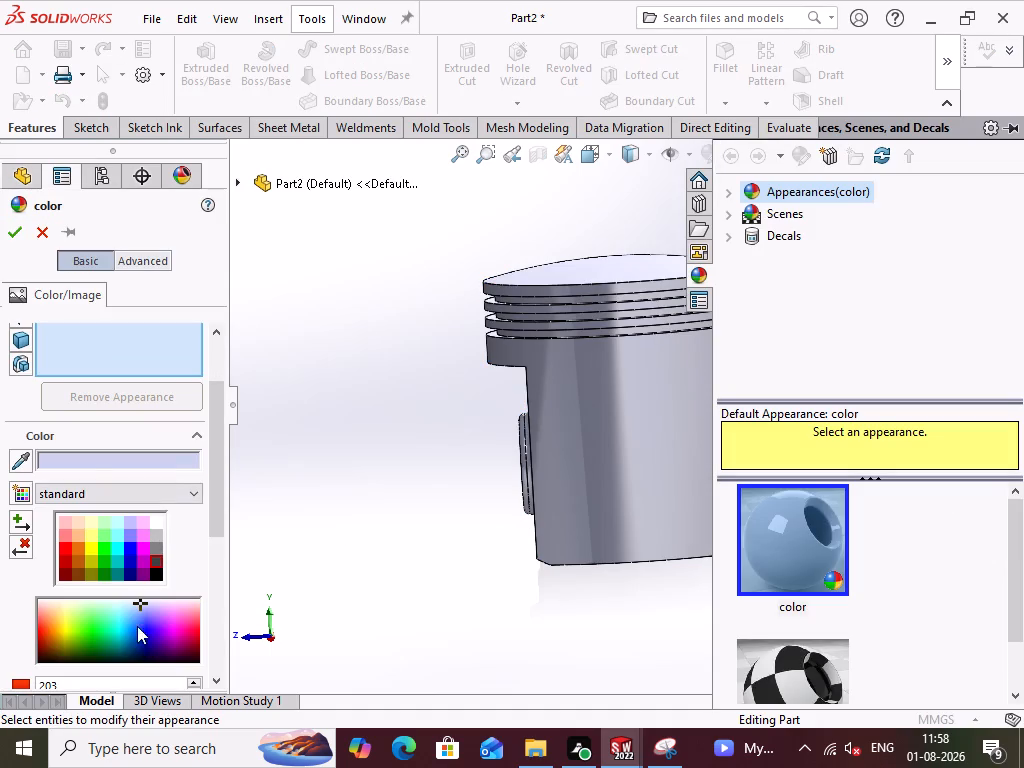
click(143, 558)
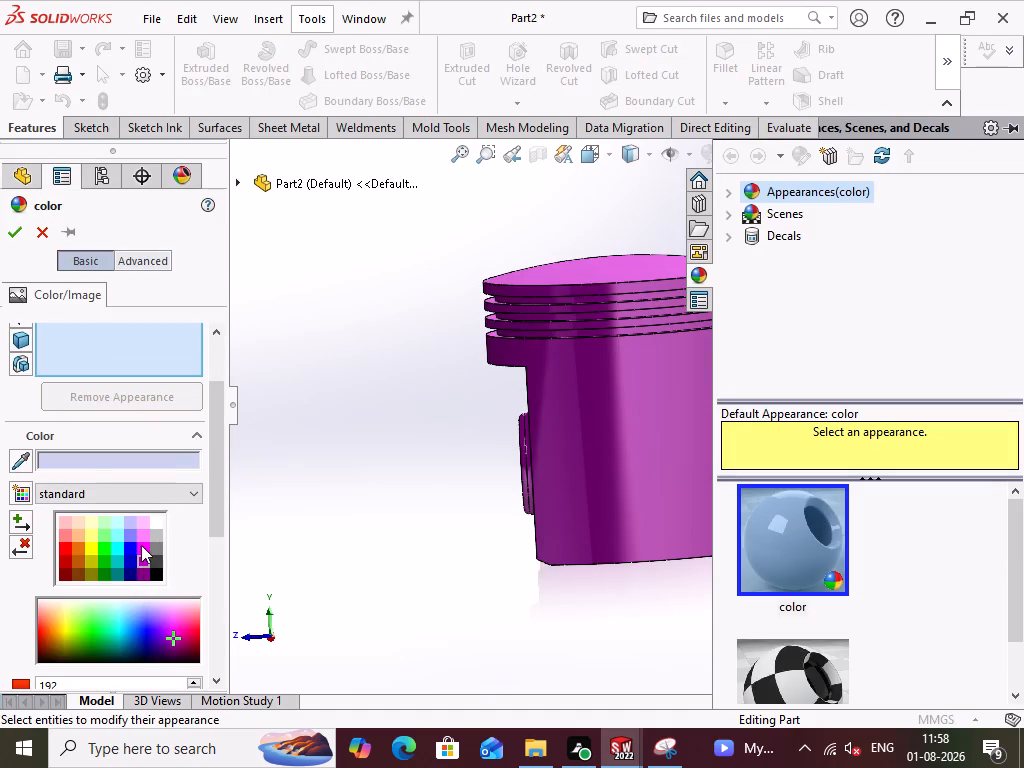
click(141, 543)
click(114, 546)
click(108, 546)
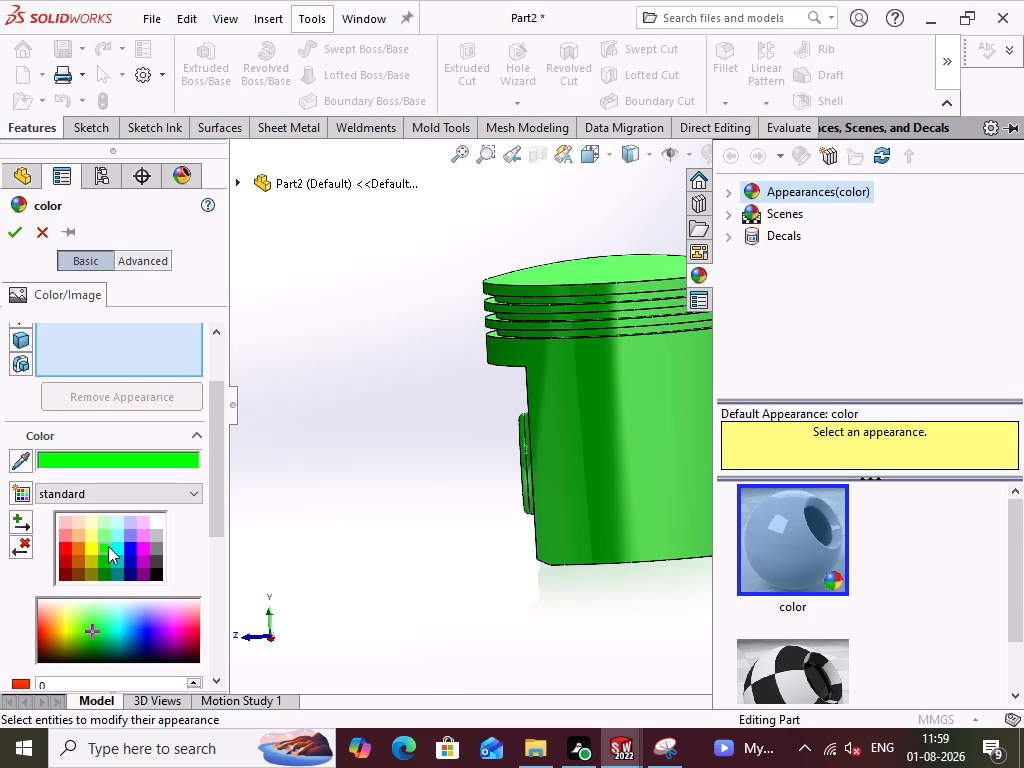
click(106, 535)
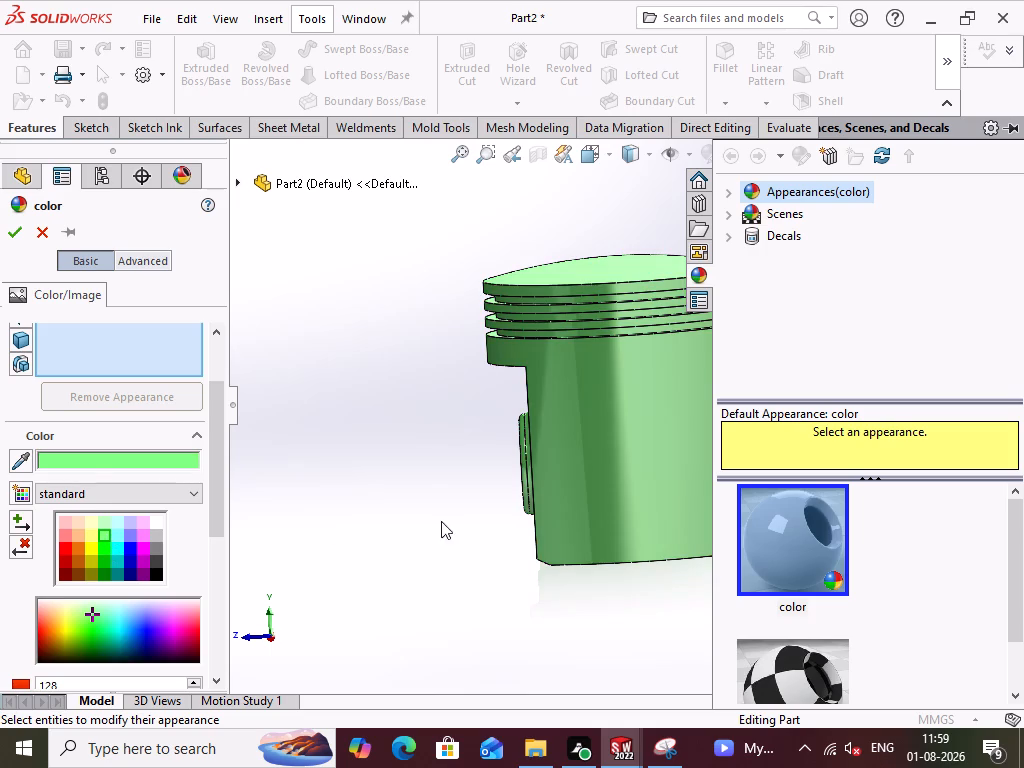
middle_drag(452, 525, 812, 500)
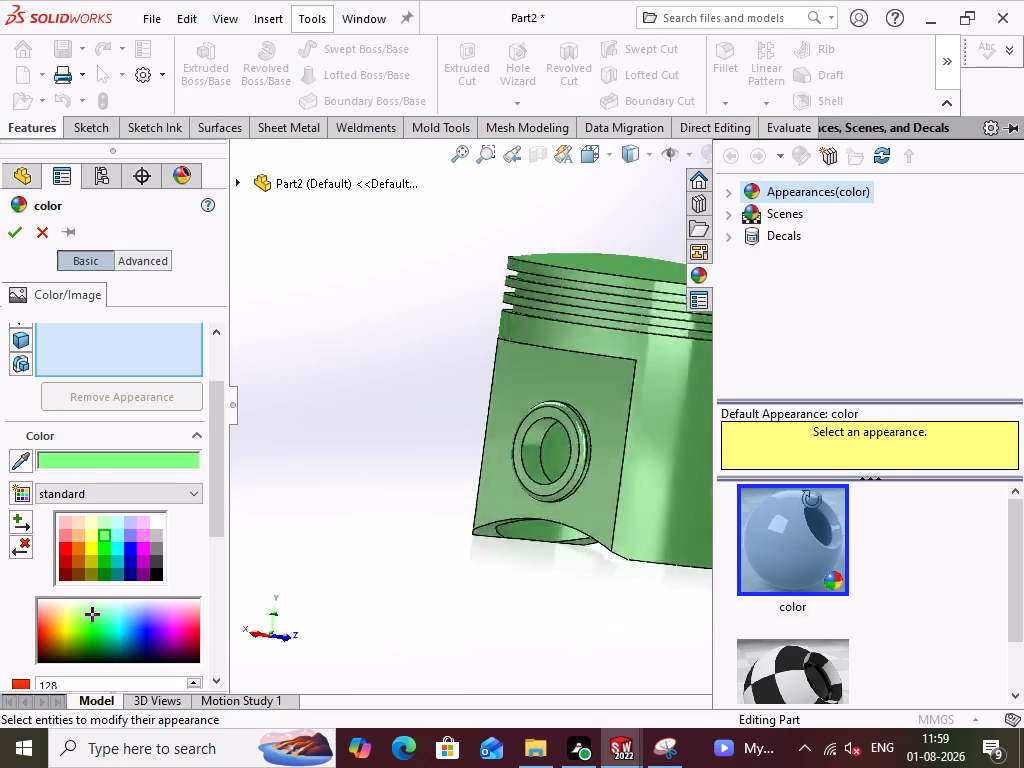
middle_drag(812, 500, 892, 491)
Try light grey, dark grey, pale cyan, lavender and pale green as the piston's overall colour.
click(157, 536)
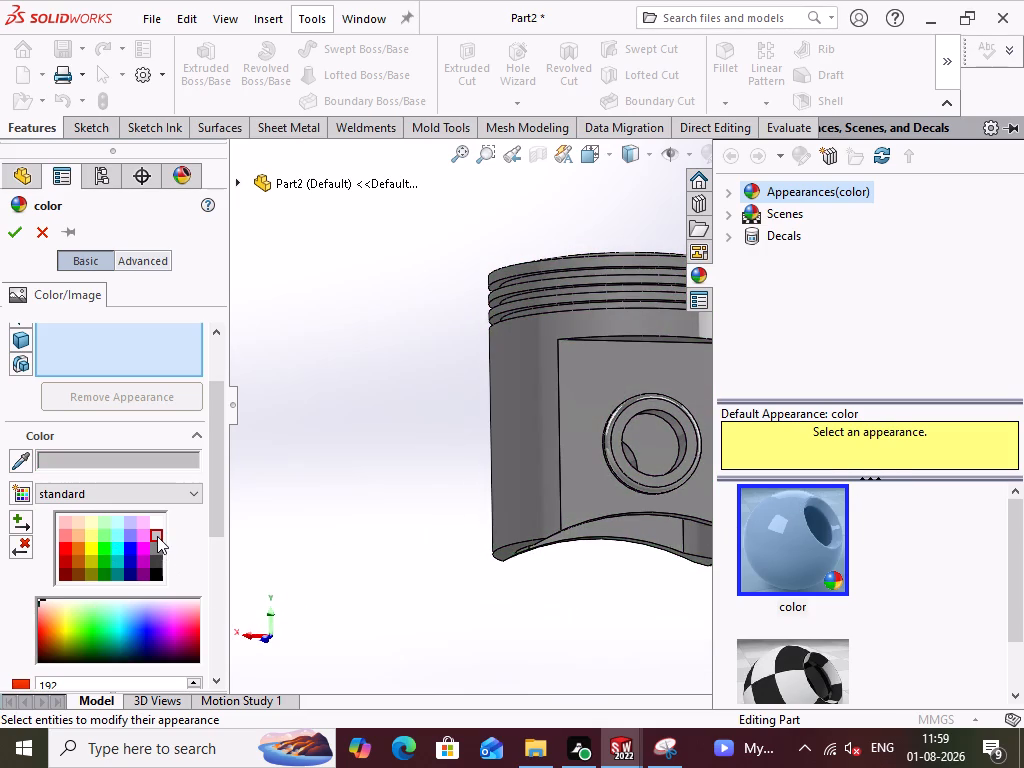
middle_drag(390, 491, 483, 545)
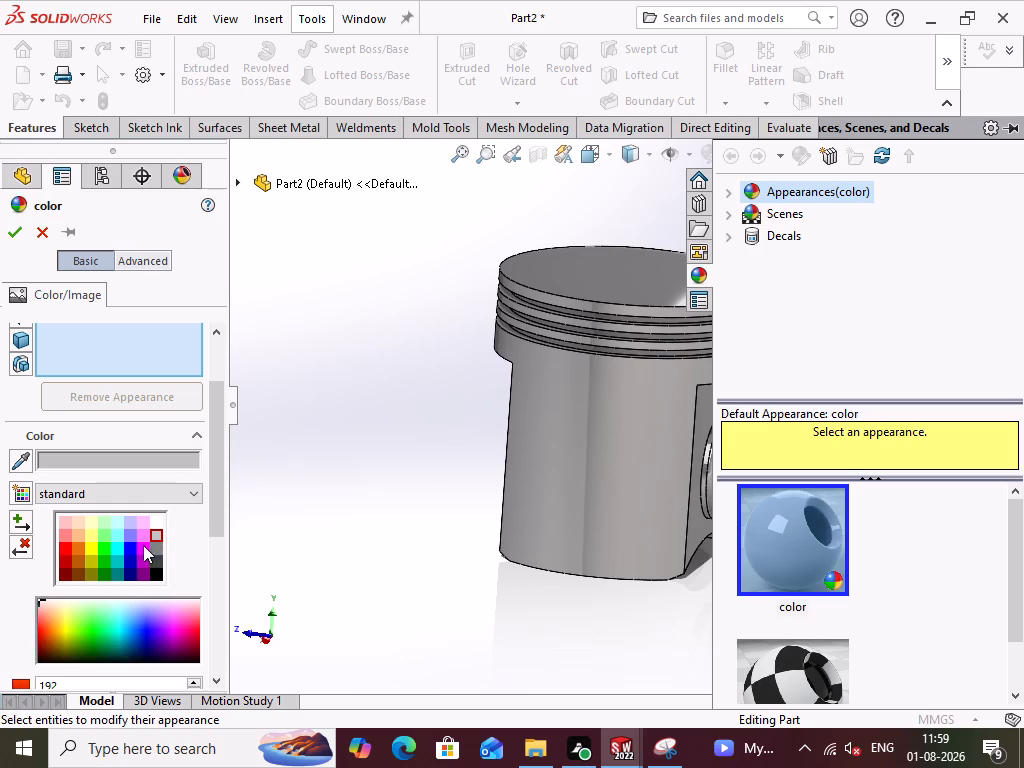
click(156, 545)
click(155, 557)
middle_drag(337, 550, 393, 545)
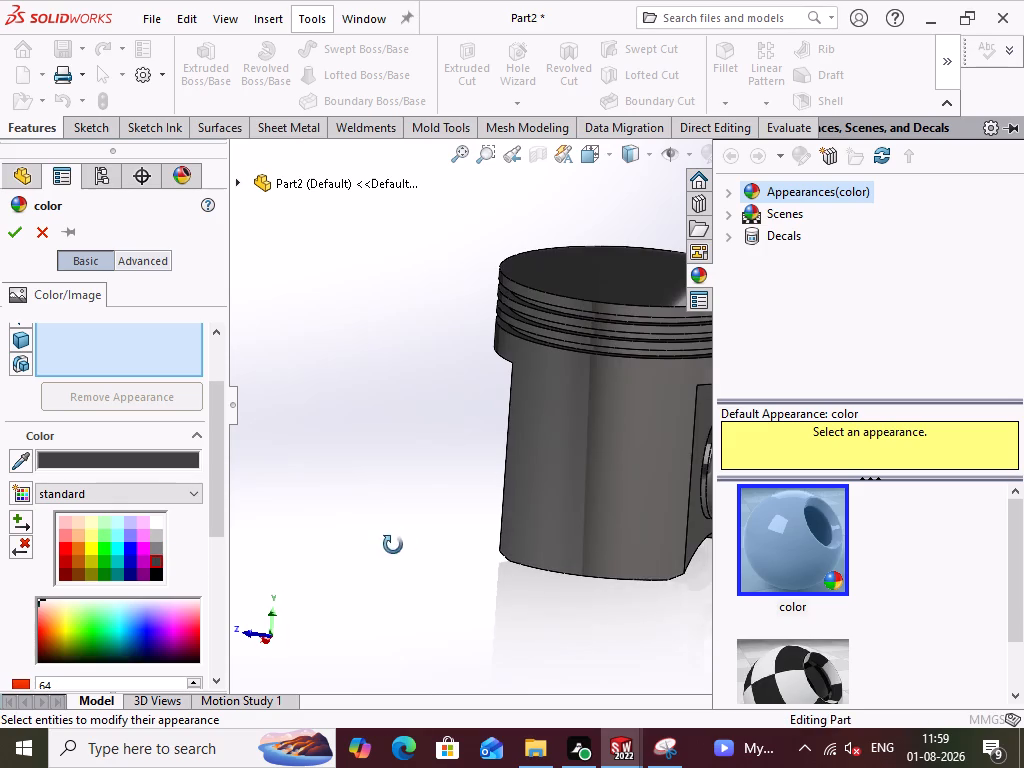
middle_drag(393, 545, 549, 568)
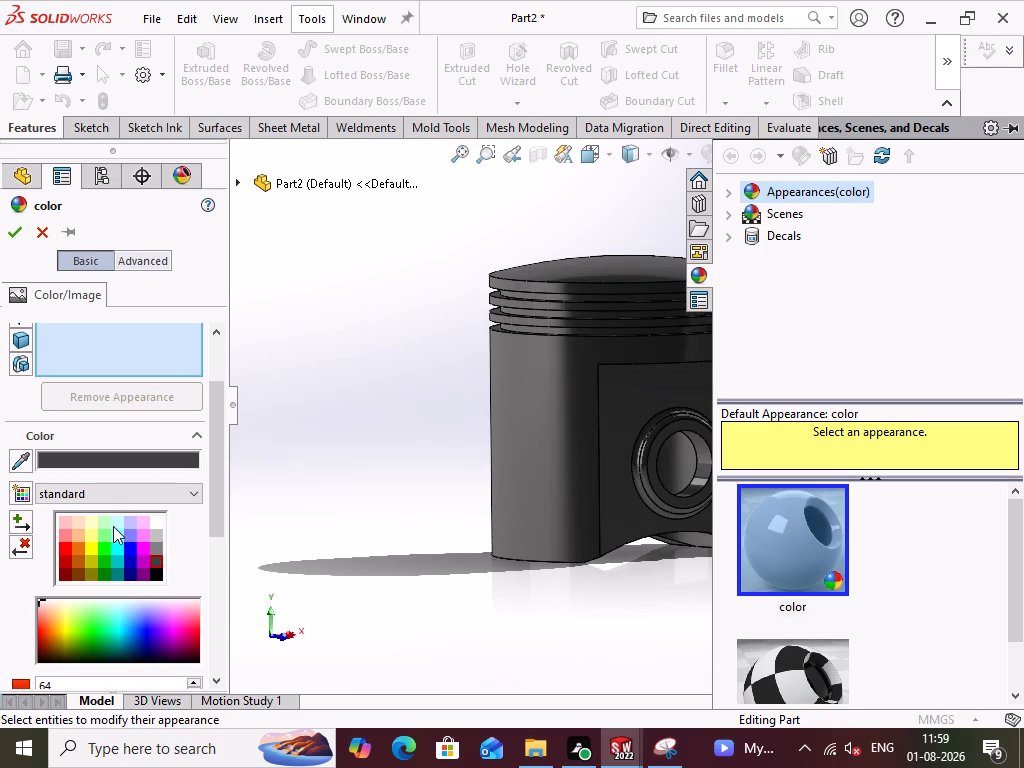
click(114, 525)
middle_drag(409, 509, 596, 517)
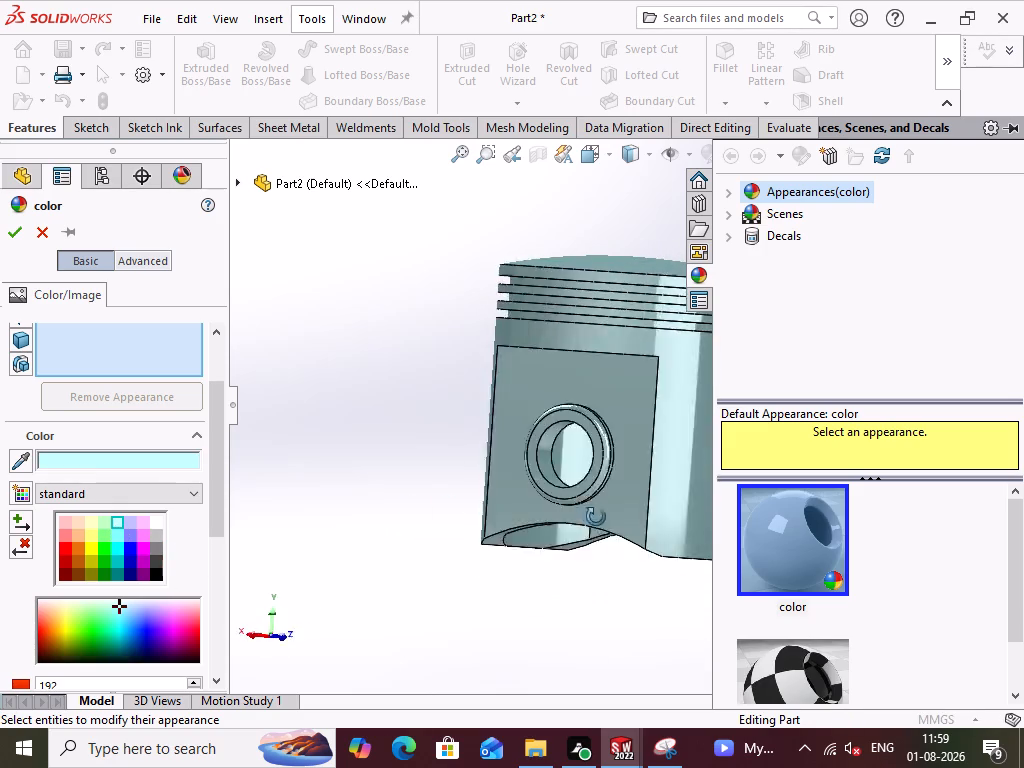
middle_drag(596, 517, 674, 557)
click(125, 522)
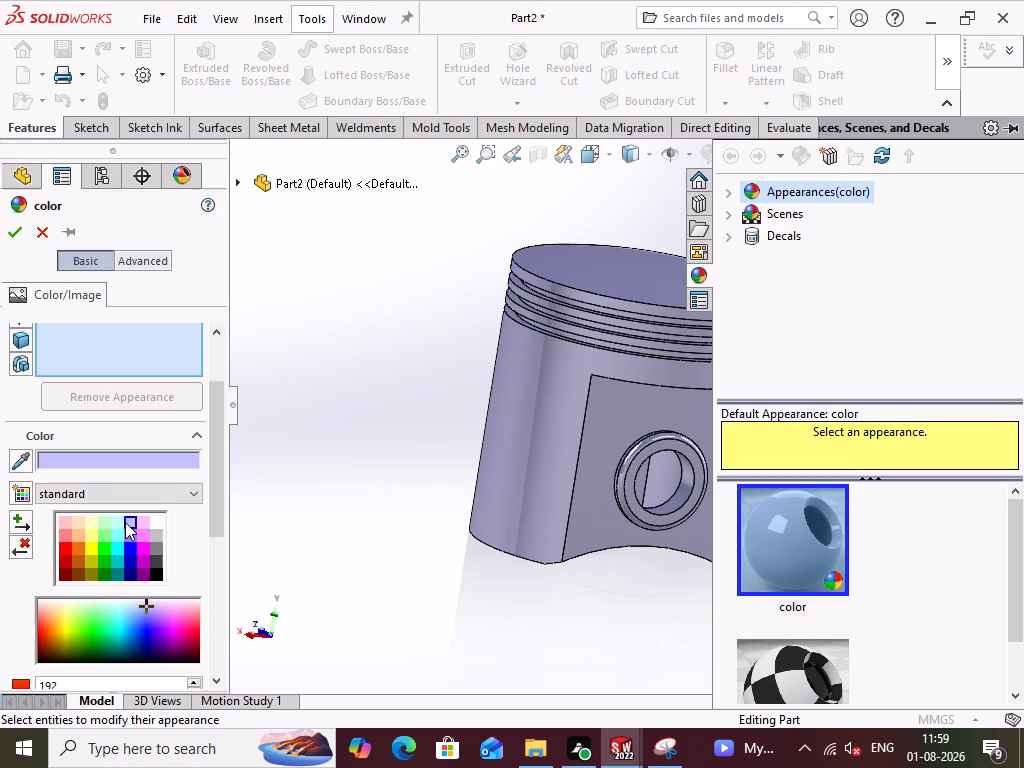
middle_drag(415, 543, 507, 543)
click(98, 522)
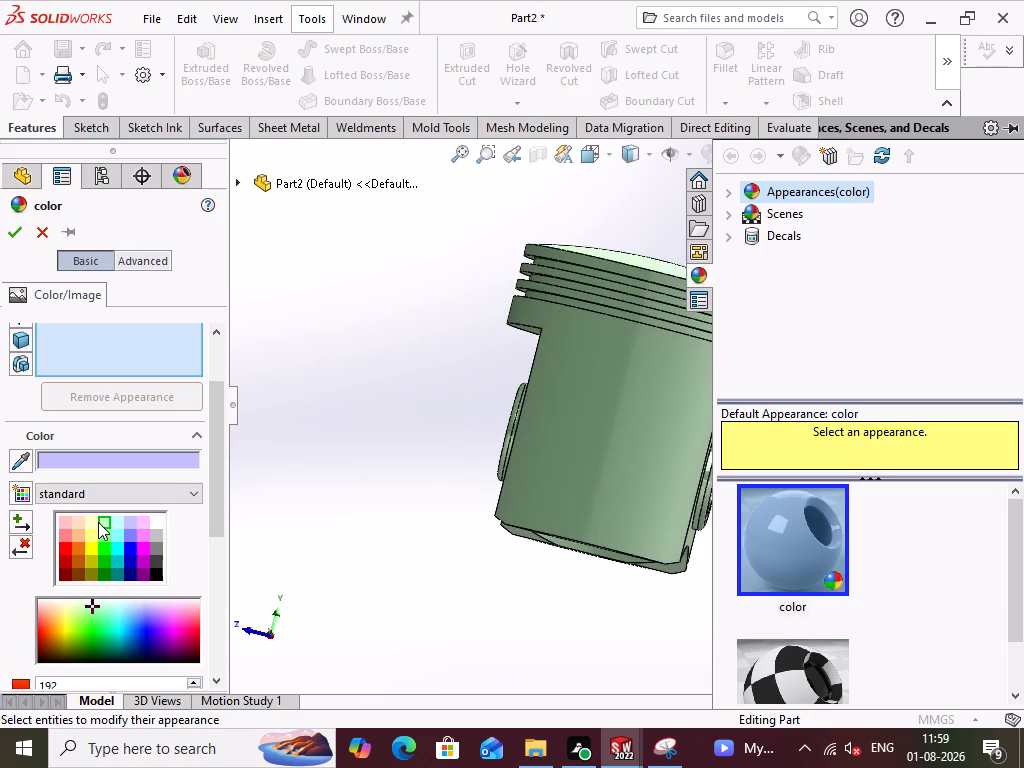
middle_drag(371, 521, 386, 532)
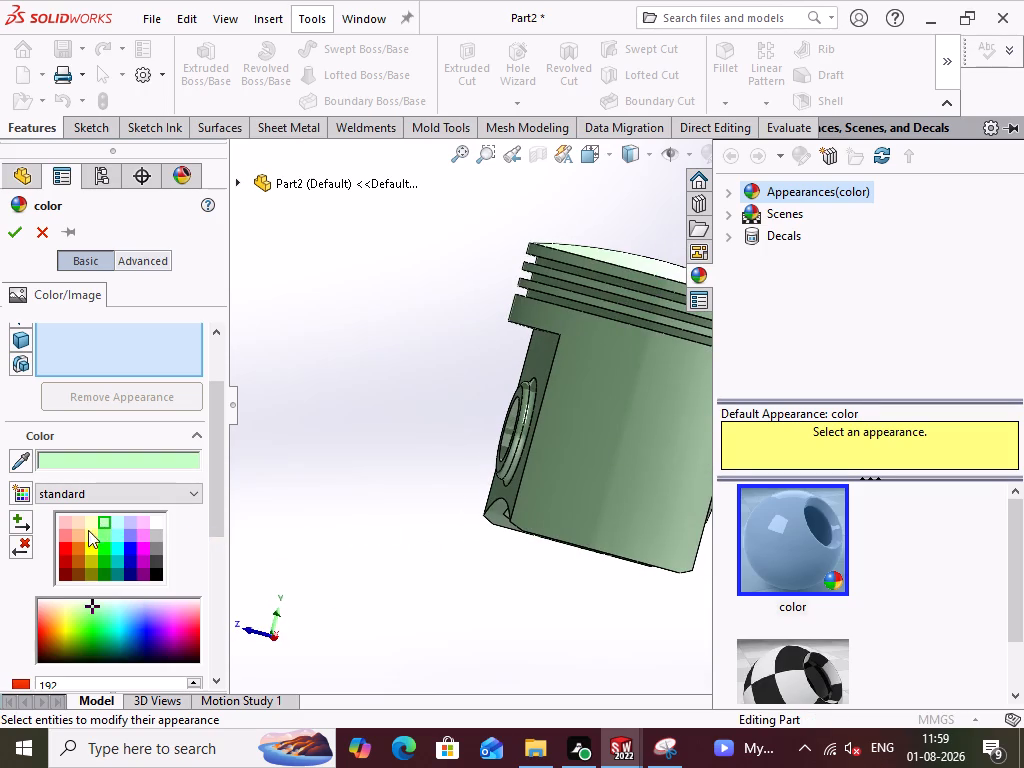
Apply the pale orange swatch from the standard palette as the colour of the whole piston.
click(75, 520)
click(66, 520)
click(76, 525)
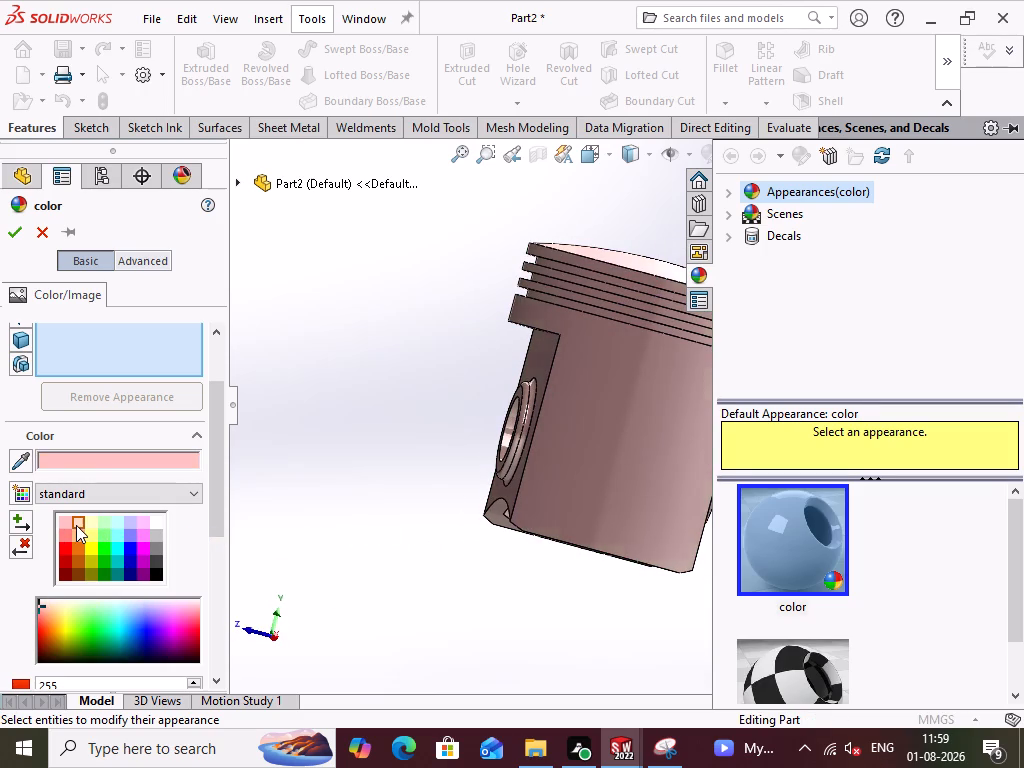
middle_drag(407, 511, 654, 570)
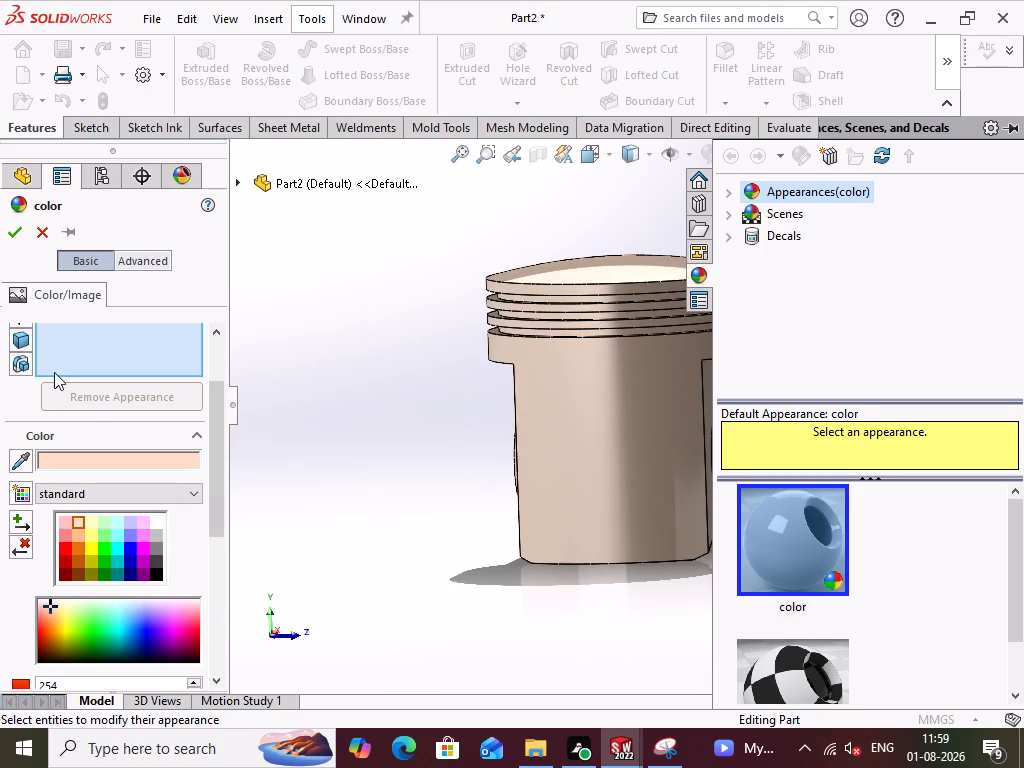
click(10, 238)
click(322, 419)
Open the face appearance of the mirrored pin hole's inner wall and preview red, light cyan and bright cyan.
middle_drag(507, 556, 619, 536)
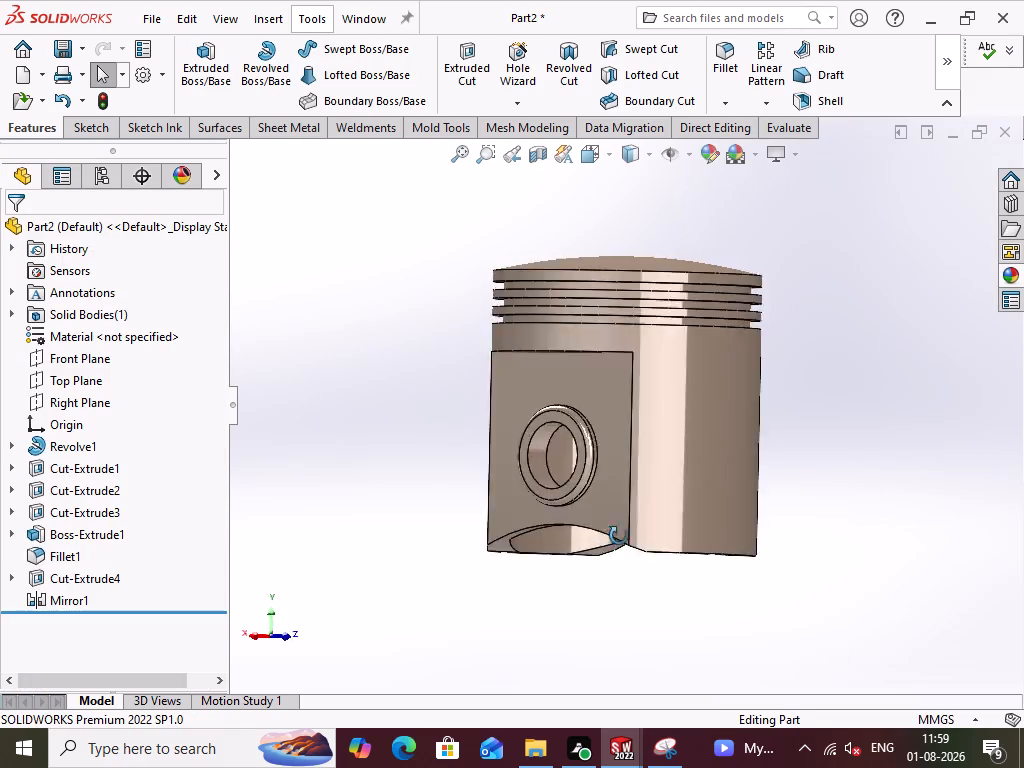
middle_drag(619, 536, 577, 607)
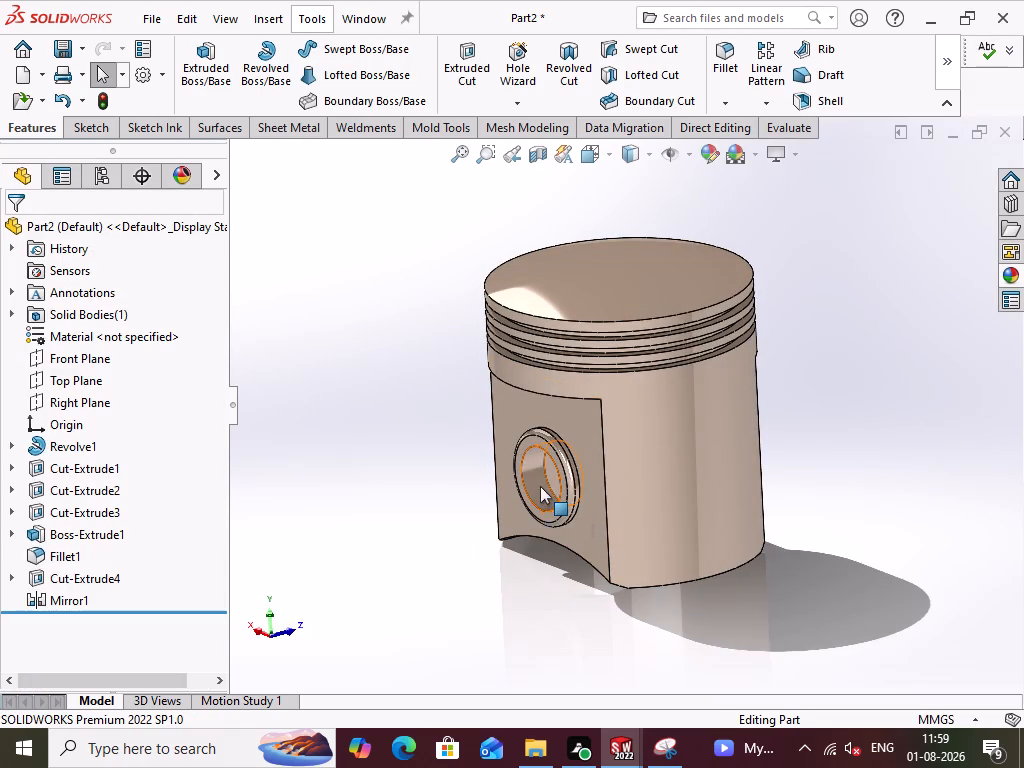
click(540, 486)
click(738, 396)
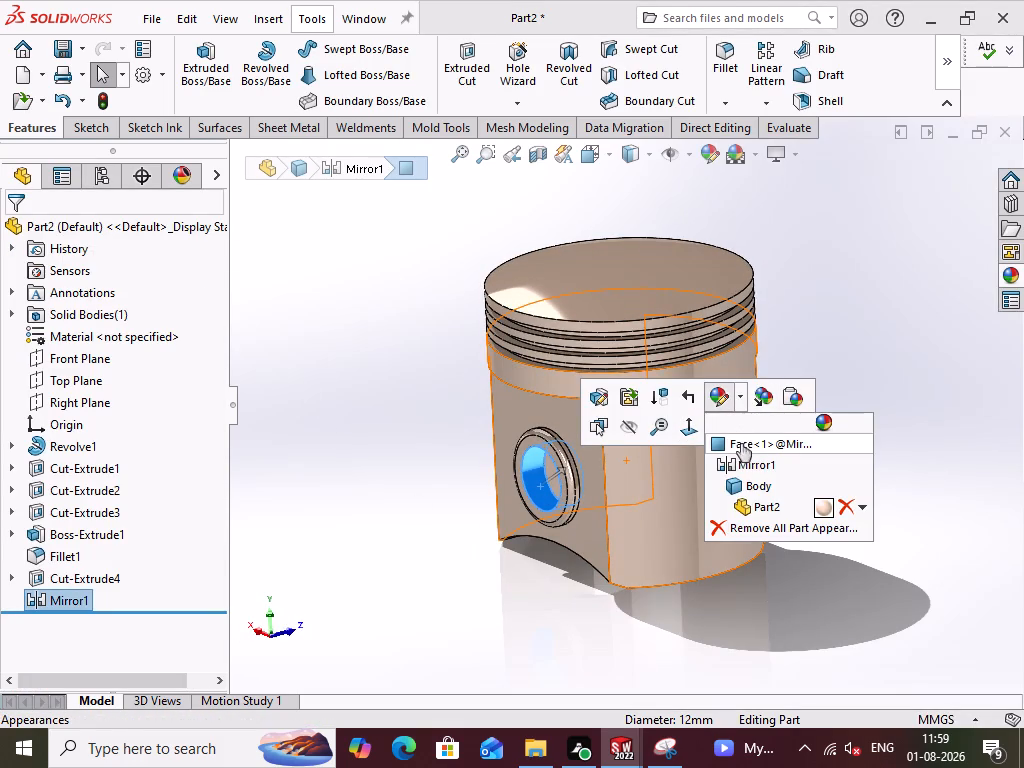
click(741, 443)
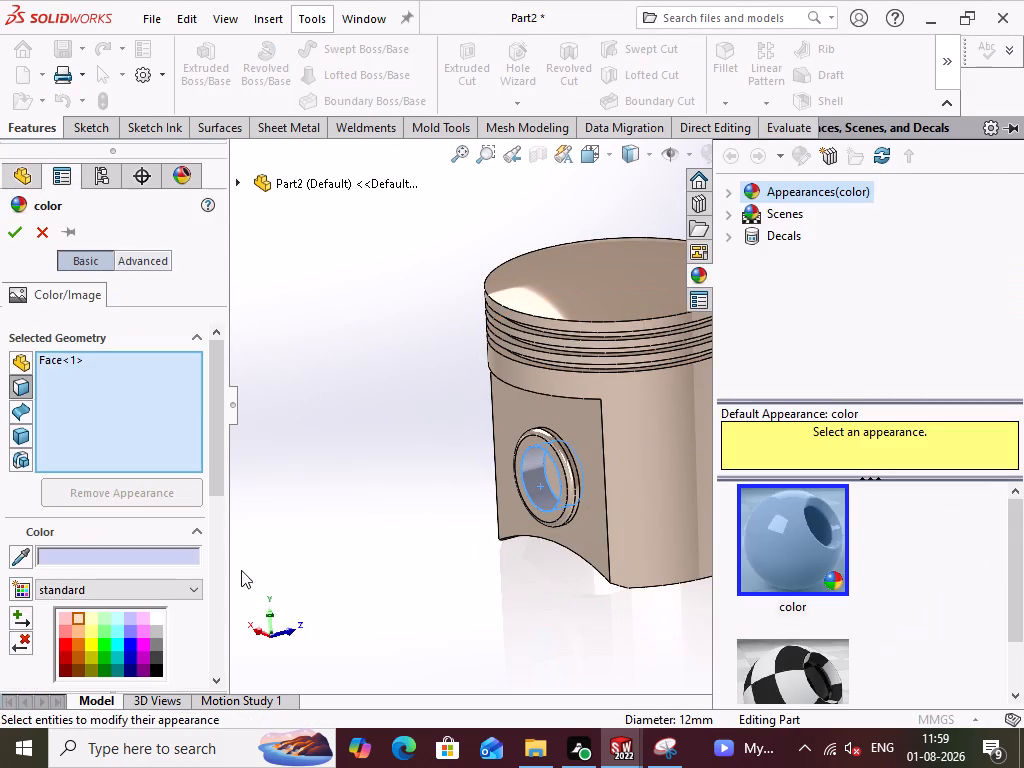
click(59, 645)
middle_drag(645, 616, 584, 589)
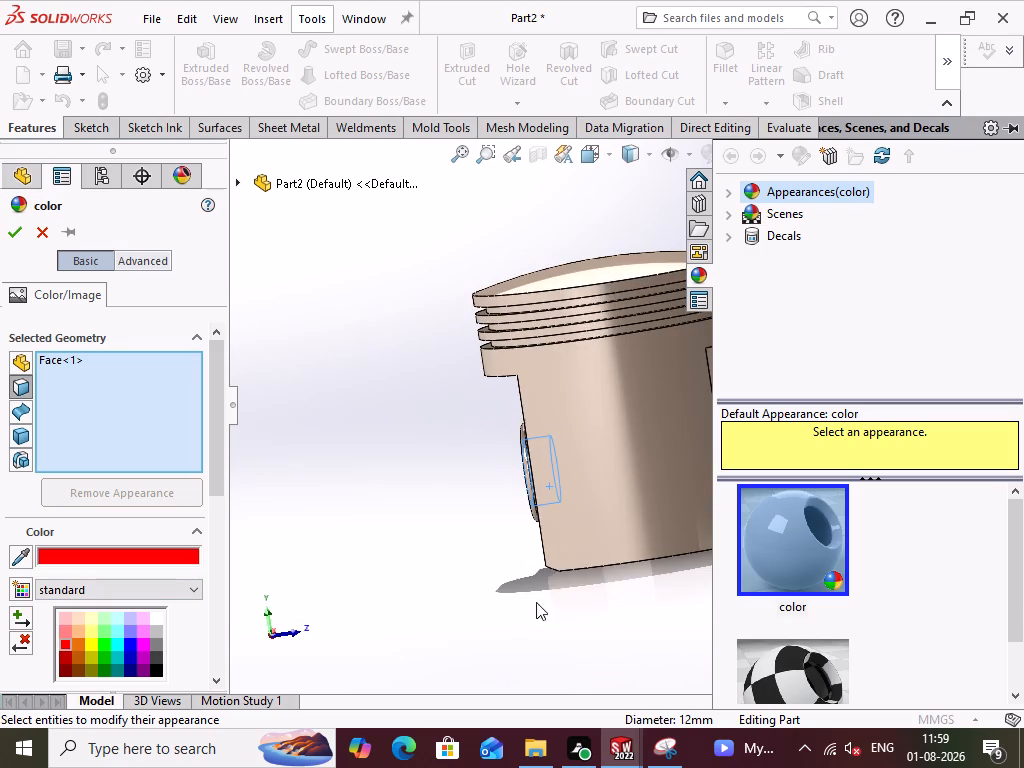
click(116, 629)
middle_drag(475, 582, 607, 559)
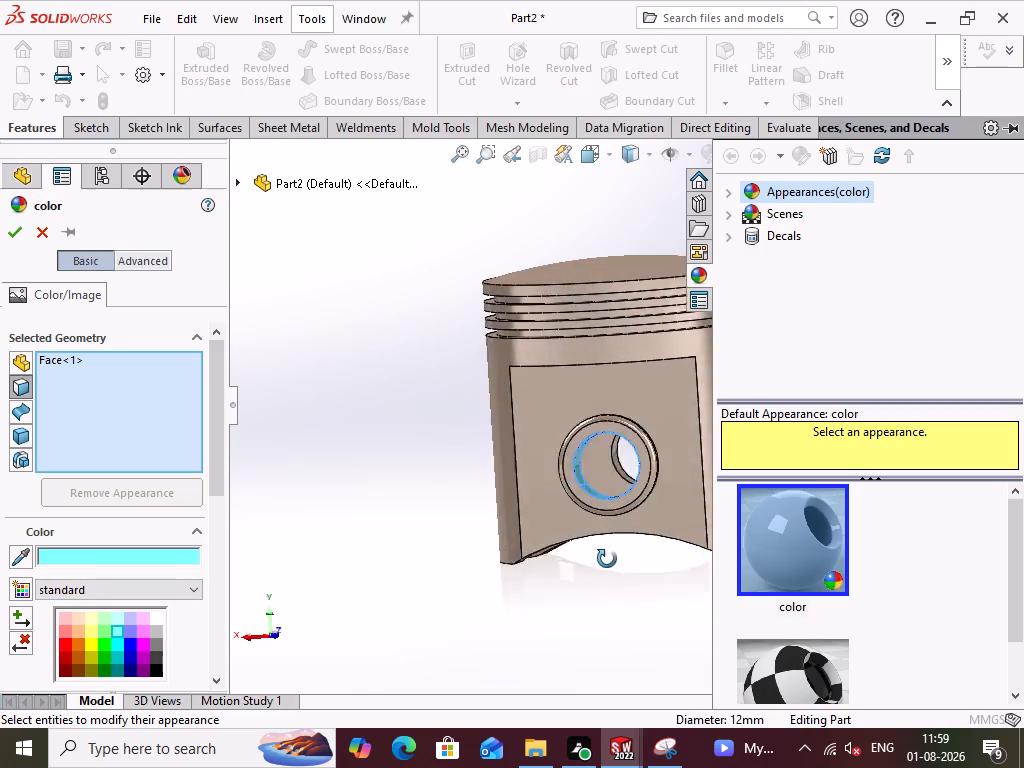
middle_drag(607, 559, 617, 564)
click(116, 641)
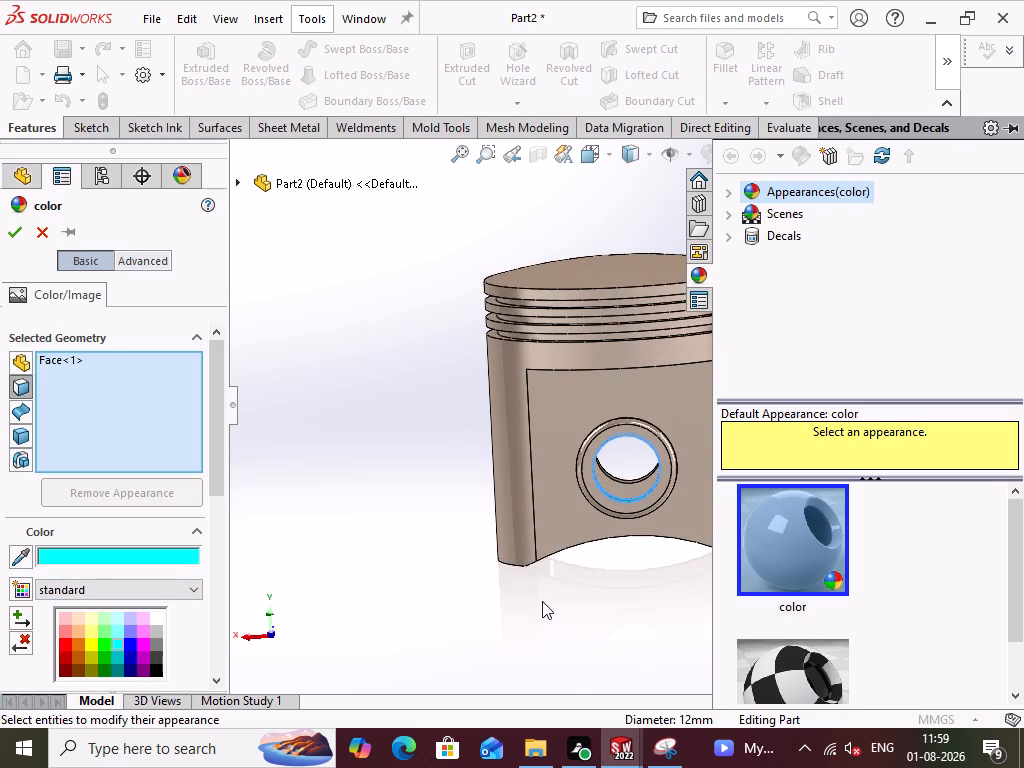
middle_drag(542, 601, 440, 617)
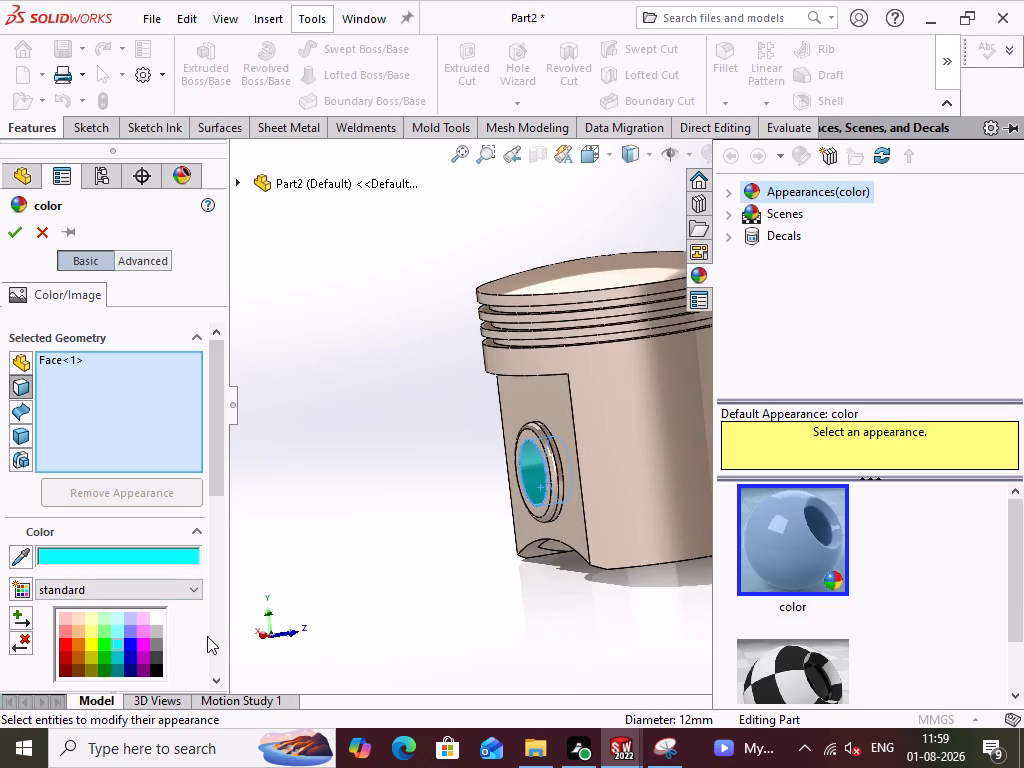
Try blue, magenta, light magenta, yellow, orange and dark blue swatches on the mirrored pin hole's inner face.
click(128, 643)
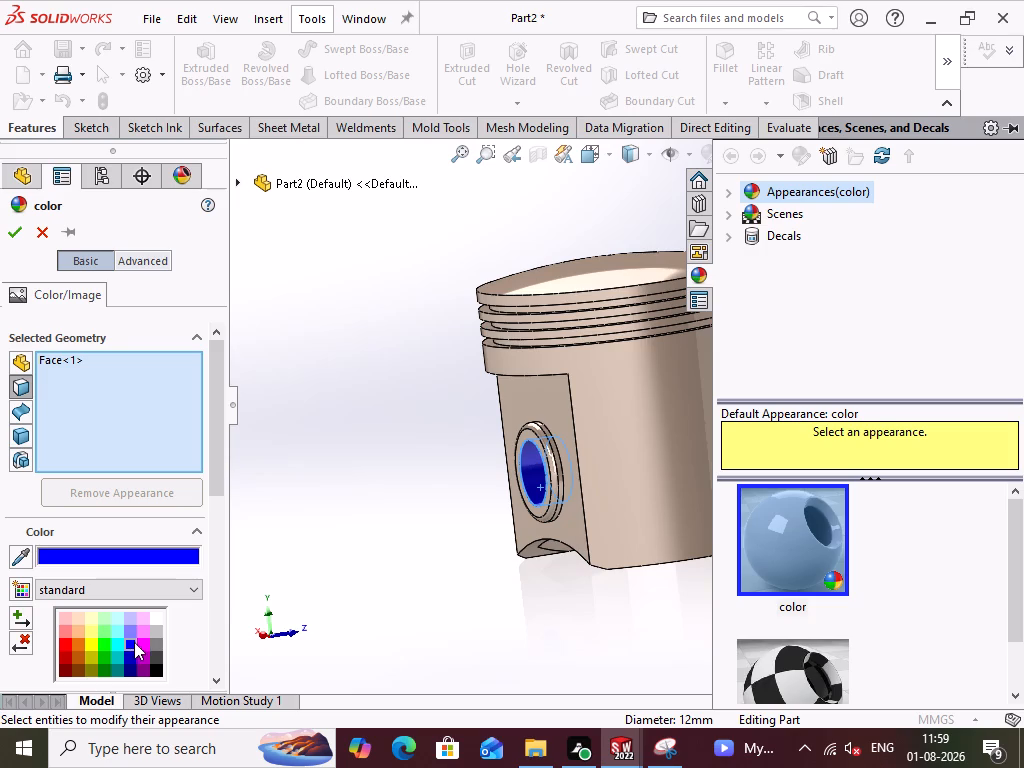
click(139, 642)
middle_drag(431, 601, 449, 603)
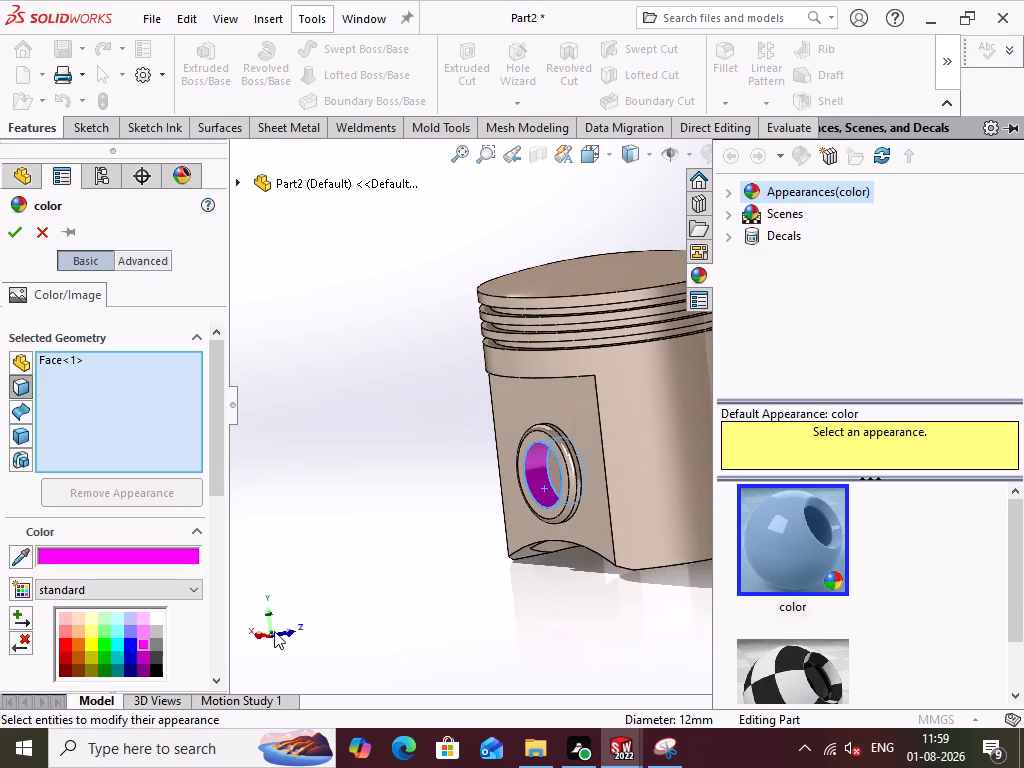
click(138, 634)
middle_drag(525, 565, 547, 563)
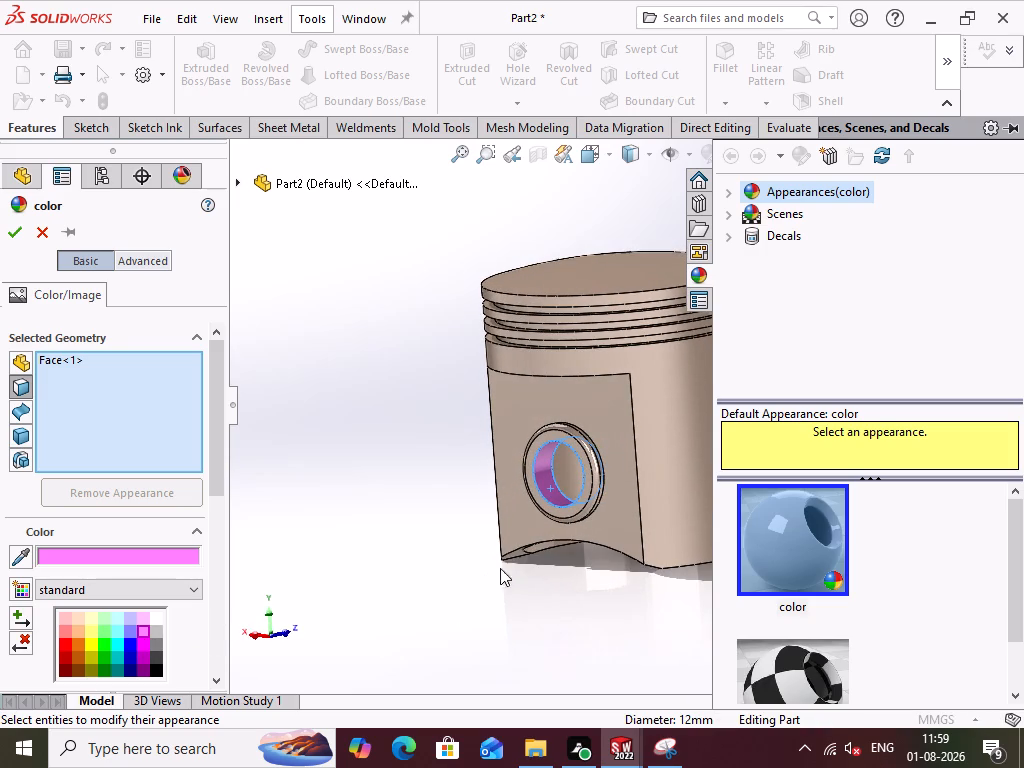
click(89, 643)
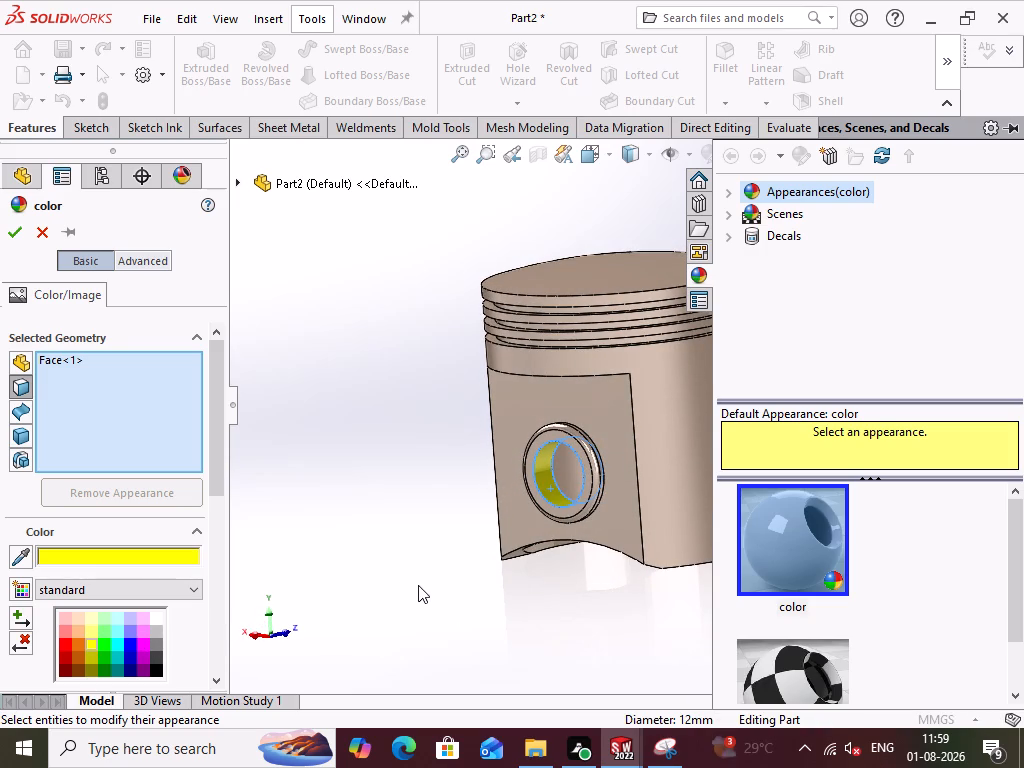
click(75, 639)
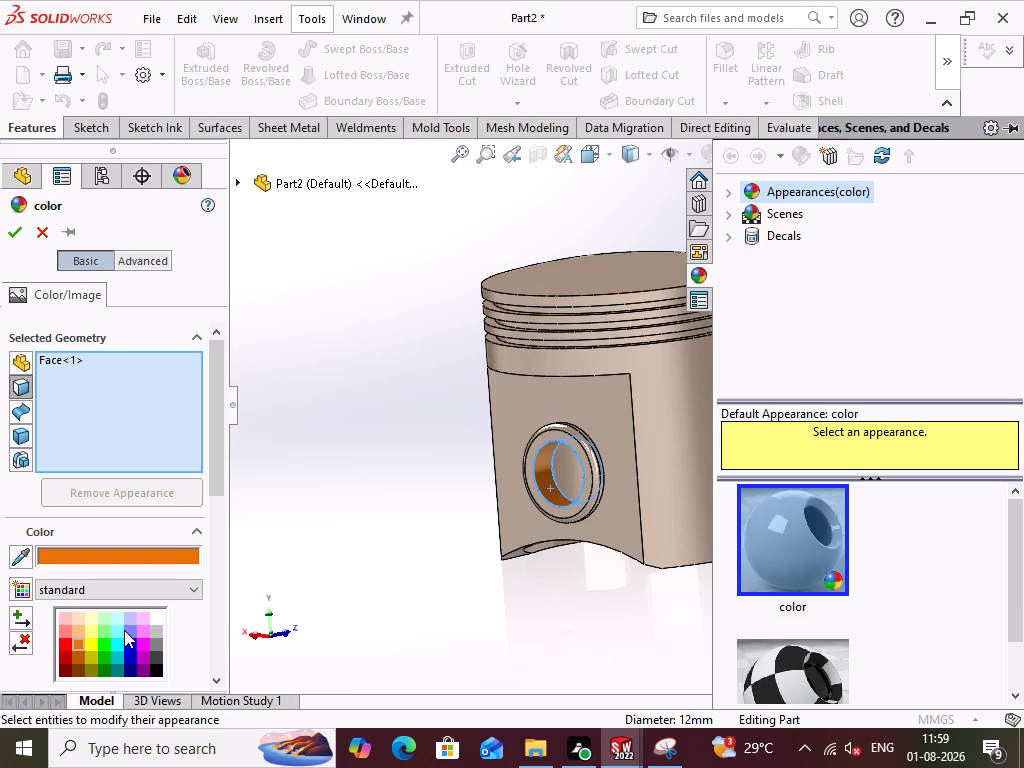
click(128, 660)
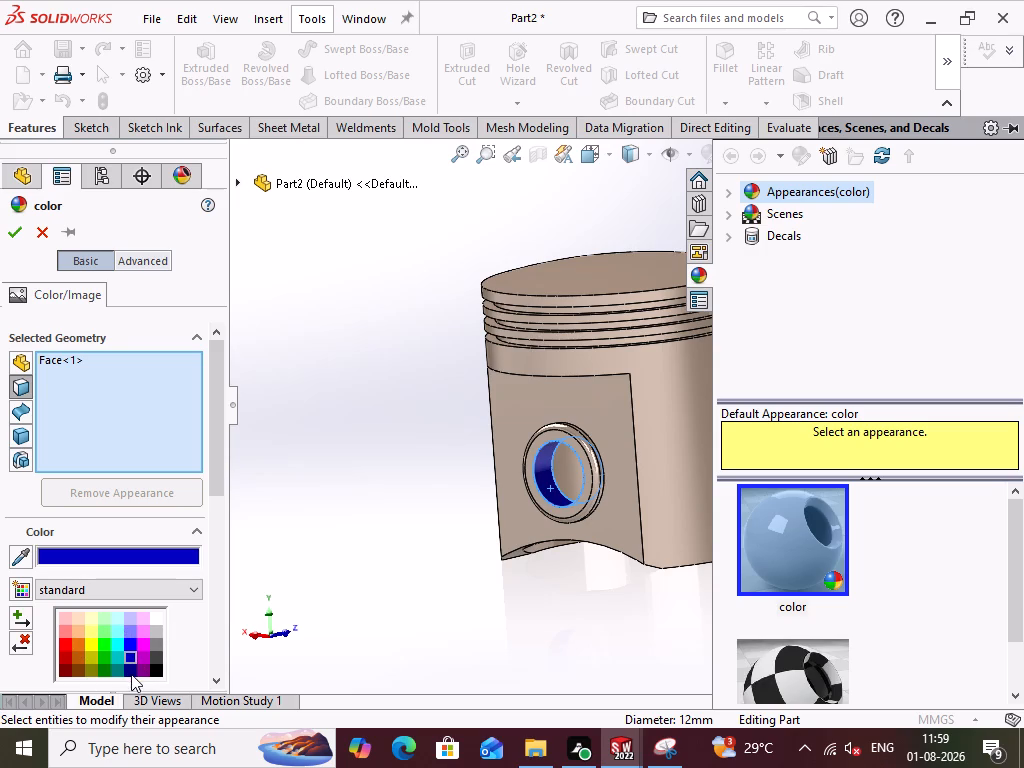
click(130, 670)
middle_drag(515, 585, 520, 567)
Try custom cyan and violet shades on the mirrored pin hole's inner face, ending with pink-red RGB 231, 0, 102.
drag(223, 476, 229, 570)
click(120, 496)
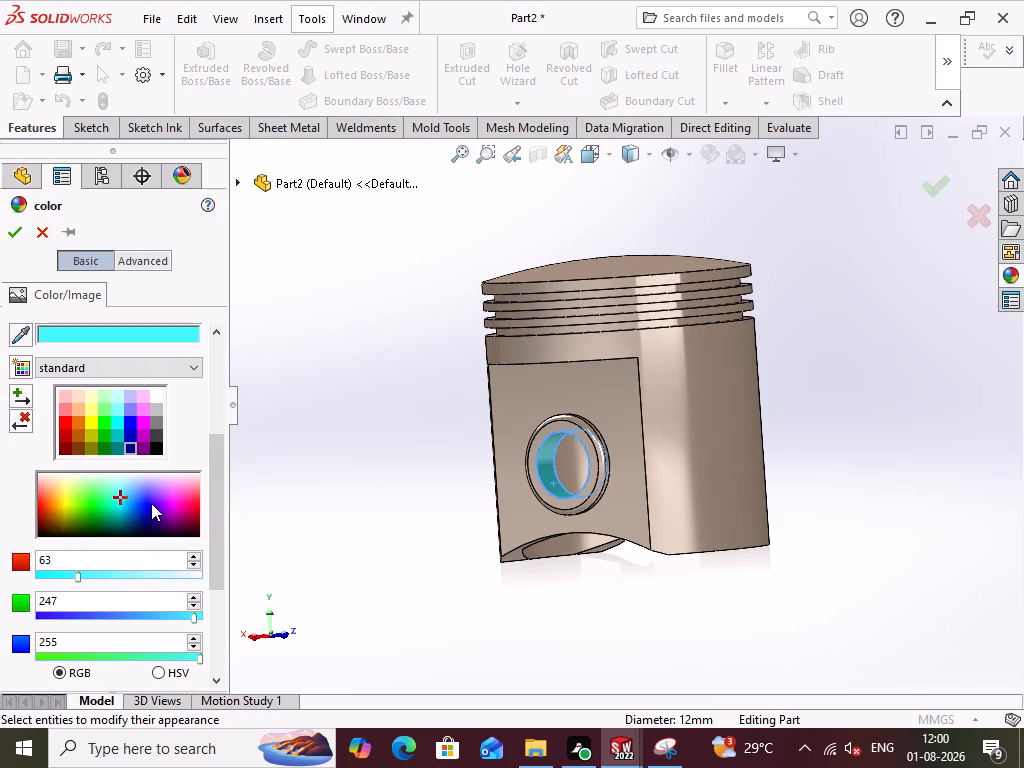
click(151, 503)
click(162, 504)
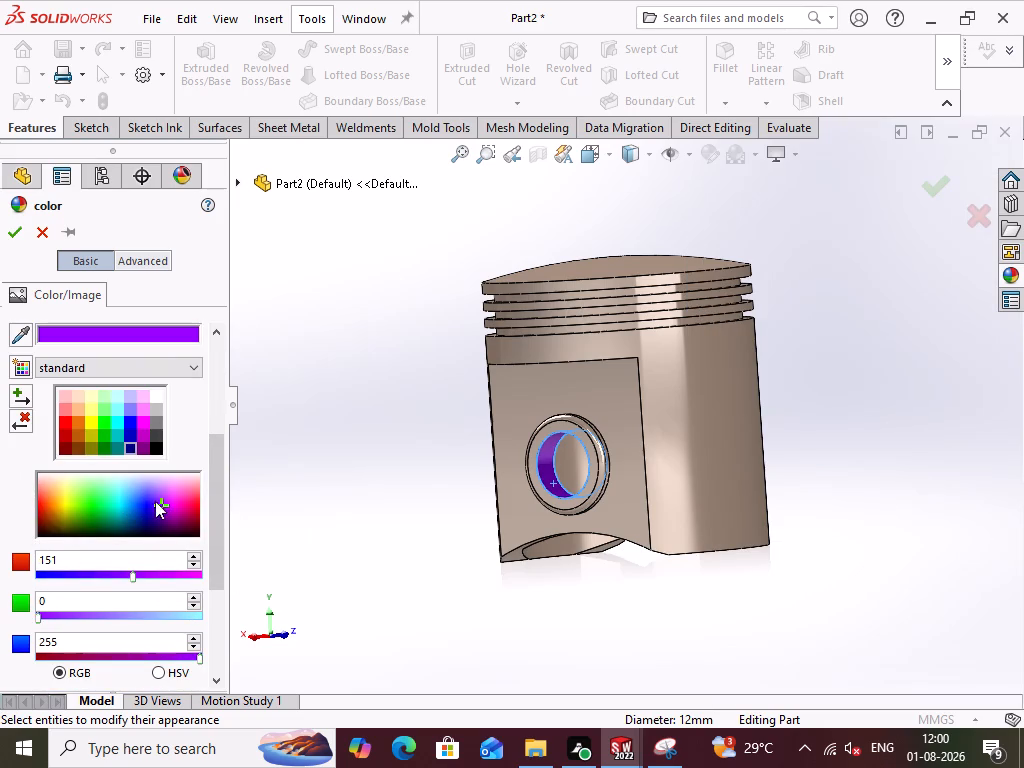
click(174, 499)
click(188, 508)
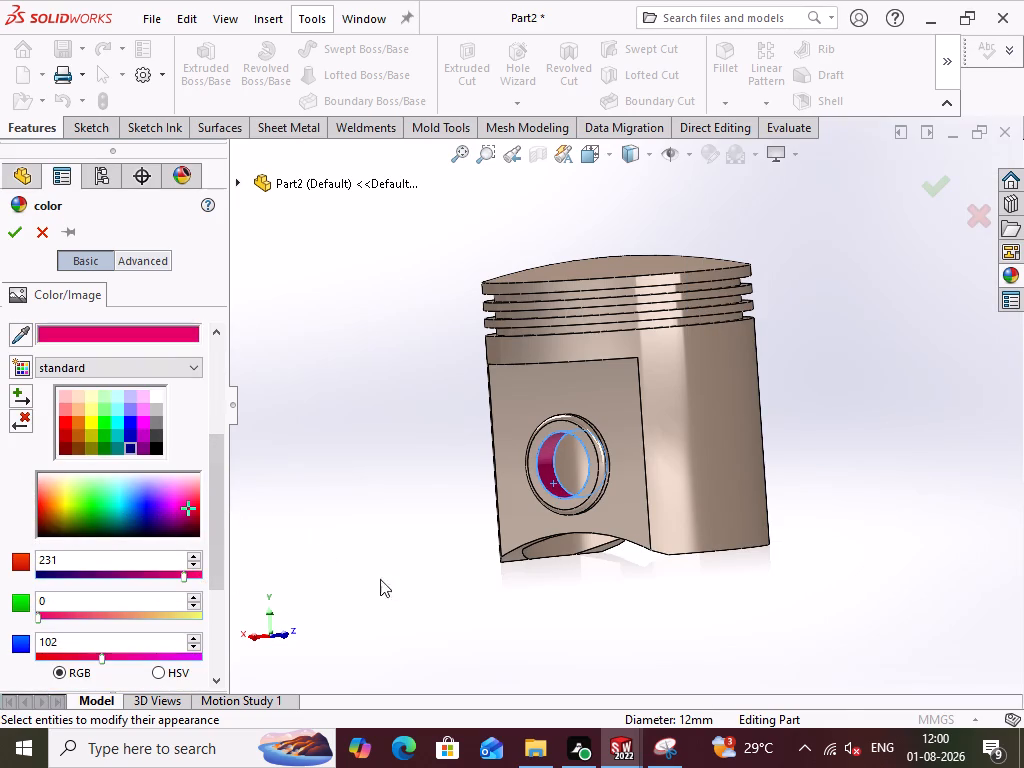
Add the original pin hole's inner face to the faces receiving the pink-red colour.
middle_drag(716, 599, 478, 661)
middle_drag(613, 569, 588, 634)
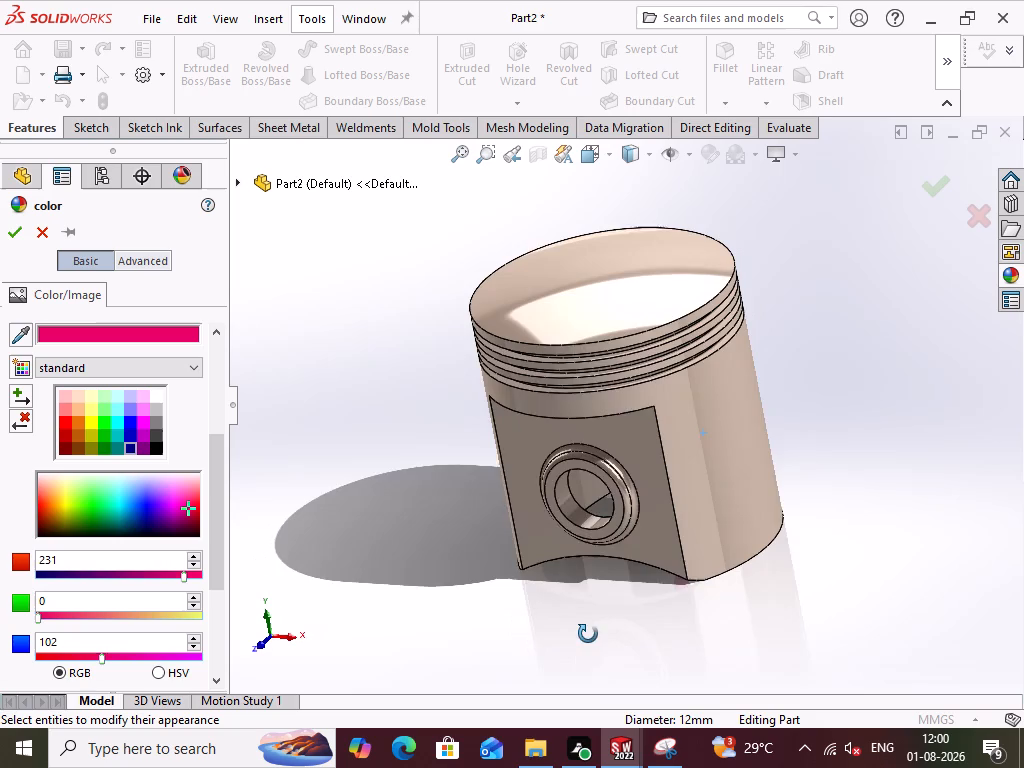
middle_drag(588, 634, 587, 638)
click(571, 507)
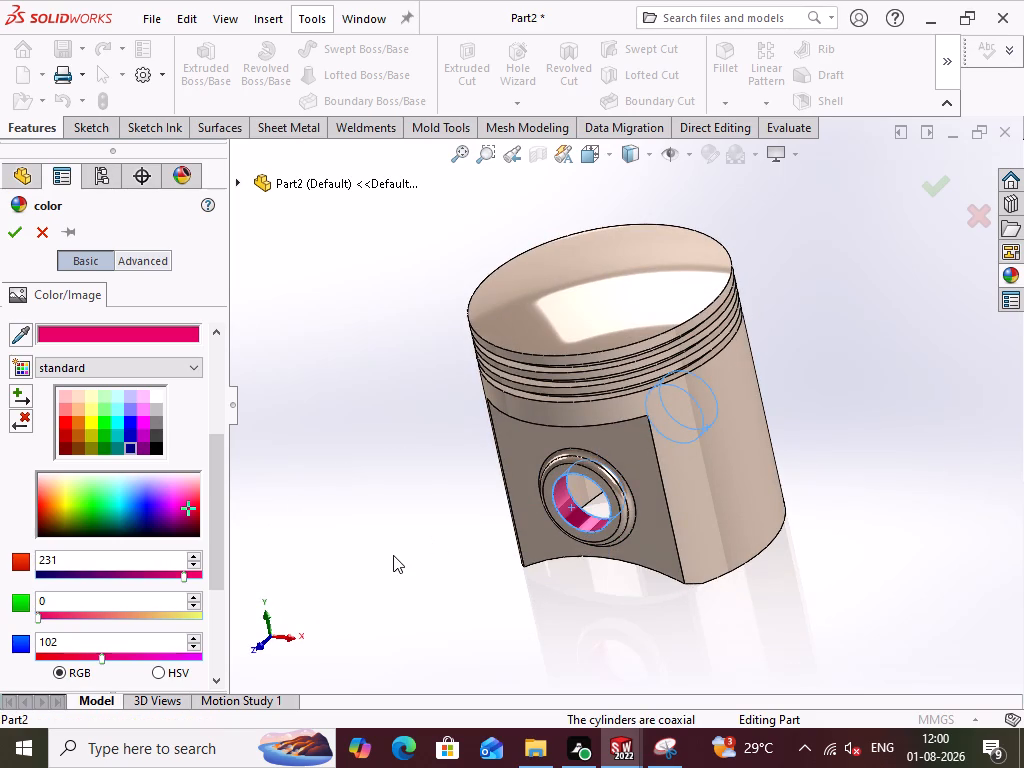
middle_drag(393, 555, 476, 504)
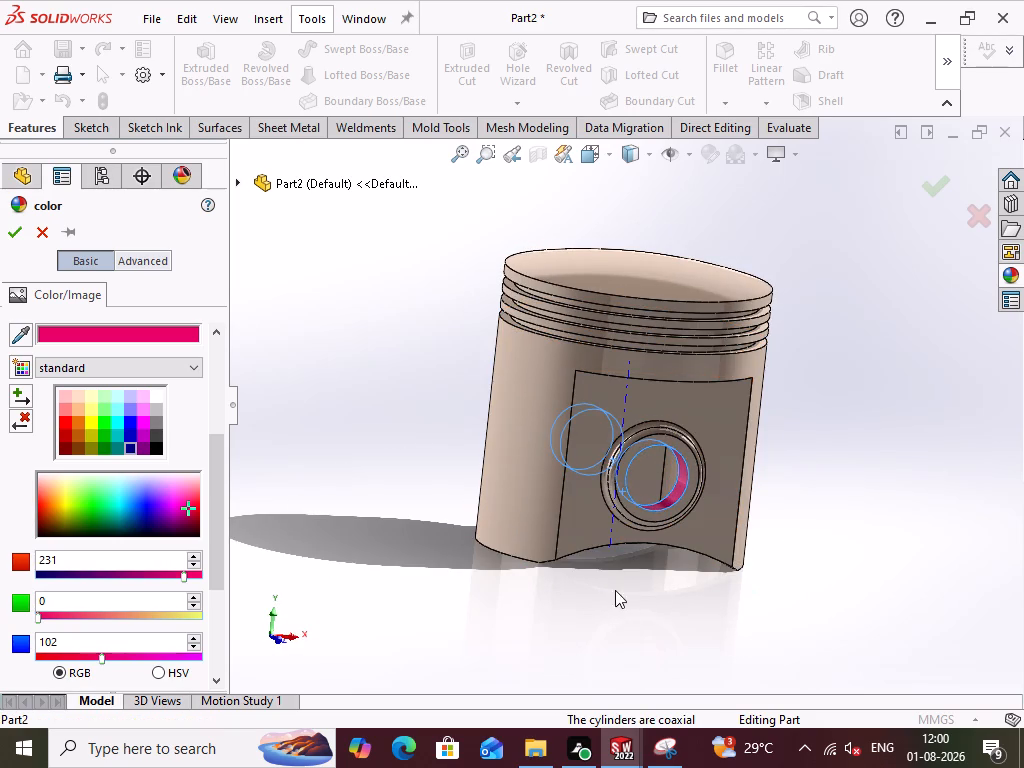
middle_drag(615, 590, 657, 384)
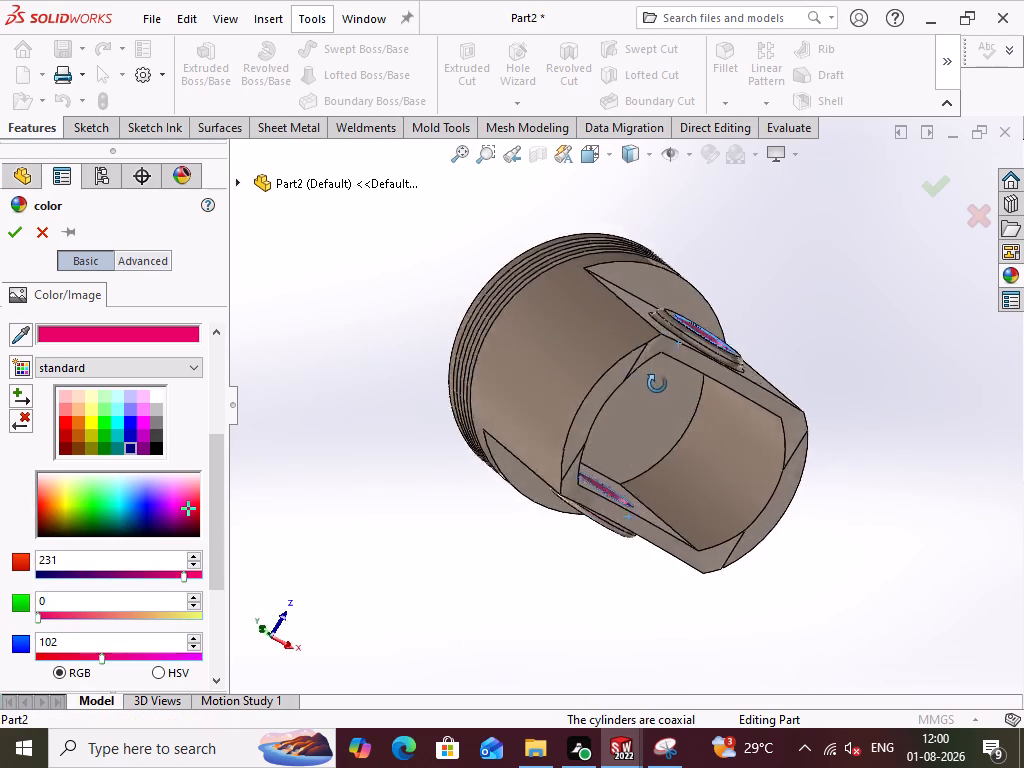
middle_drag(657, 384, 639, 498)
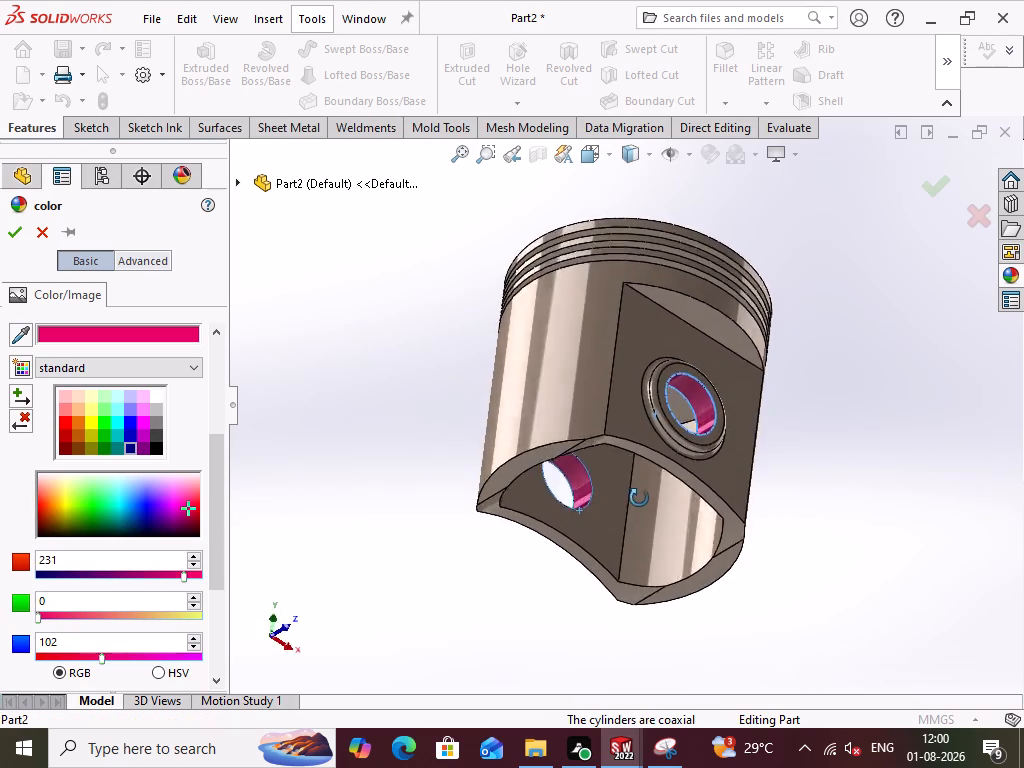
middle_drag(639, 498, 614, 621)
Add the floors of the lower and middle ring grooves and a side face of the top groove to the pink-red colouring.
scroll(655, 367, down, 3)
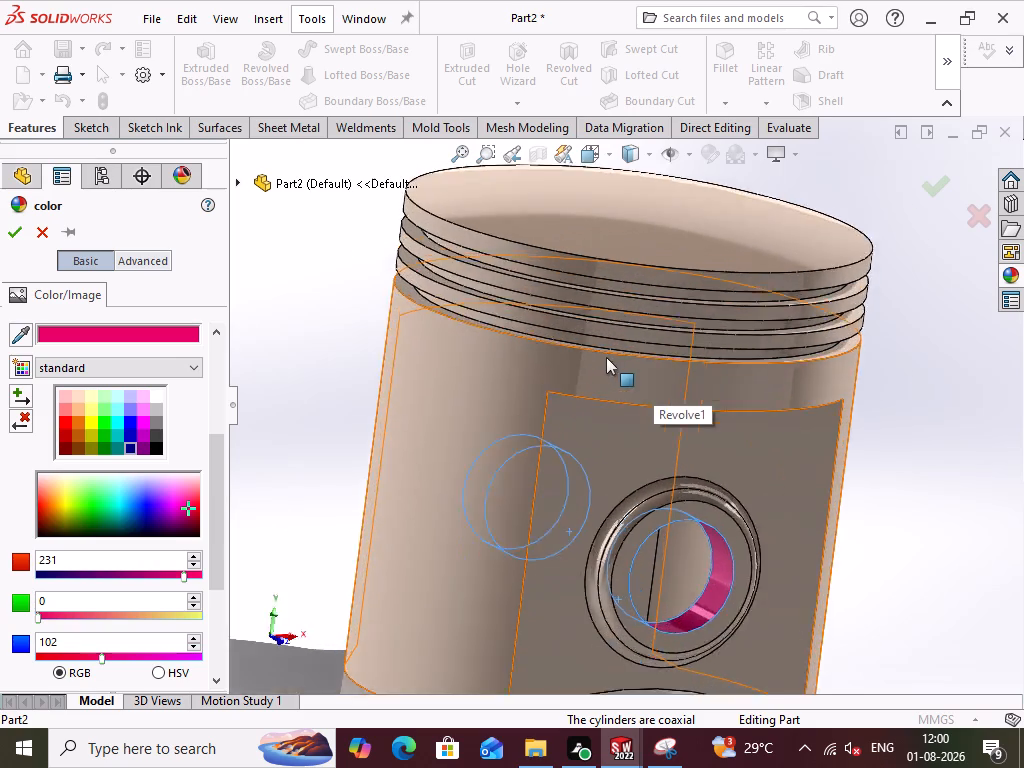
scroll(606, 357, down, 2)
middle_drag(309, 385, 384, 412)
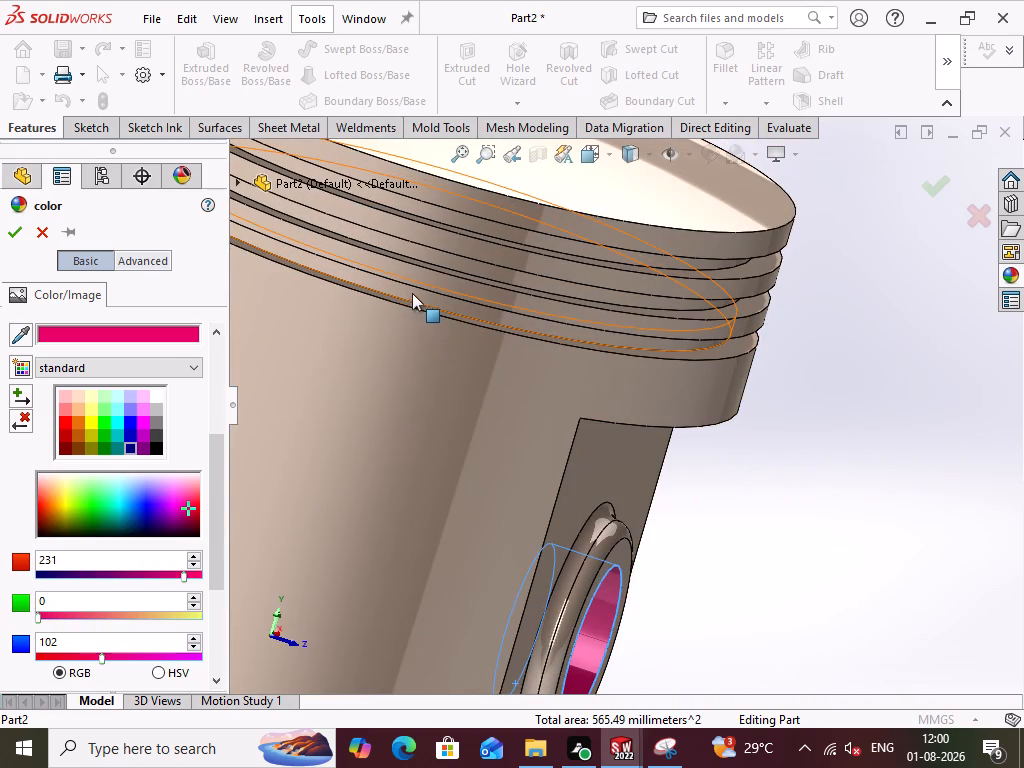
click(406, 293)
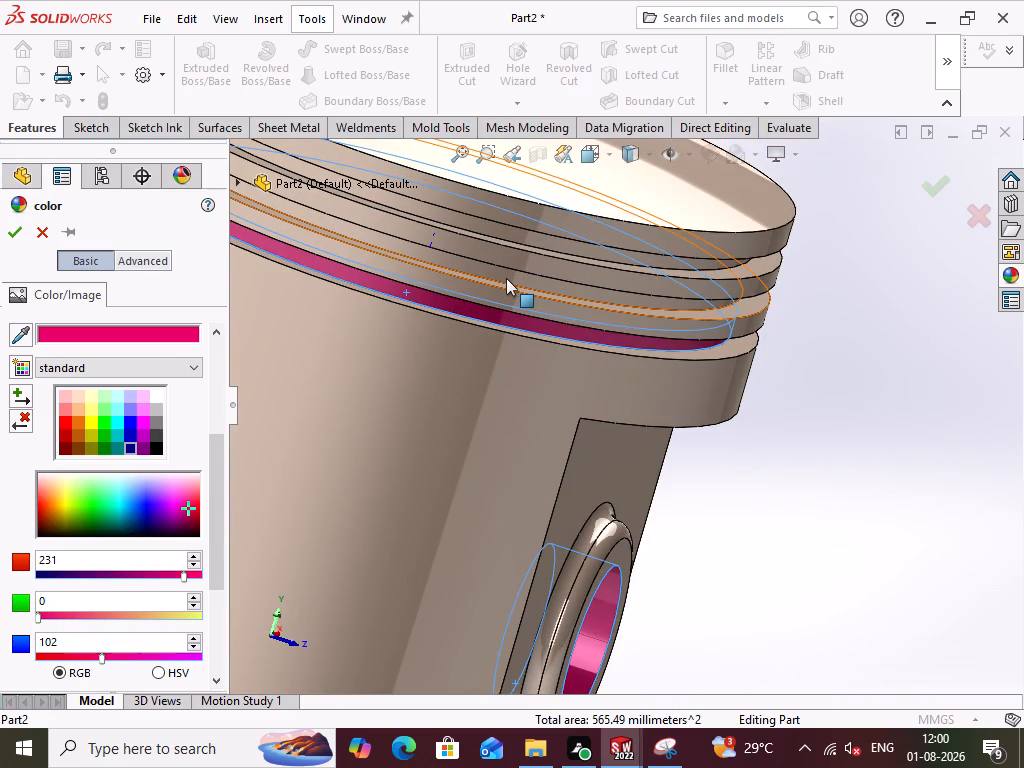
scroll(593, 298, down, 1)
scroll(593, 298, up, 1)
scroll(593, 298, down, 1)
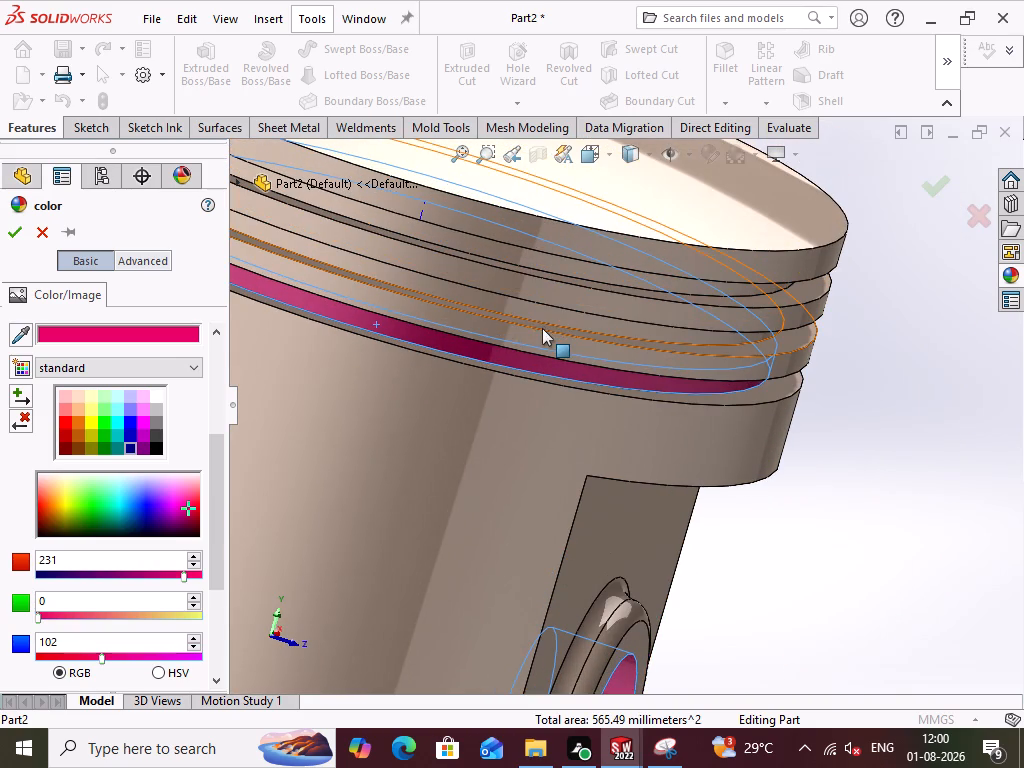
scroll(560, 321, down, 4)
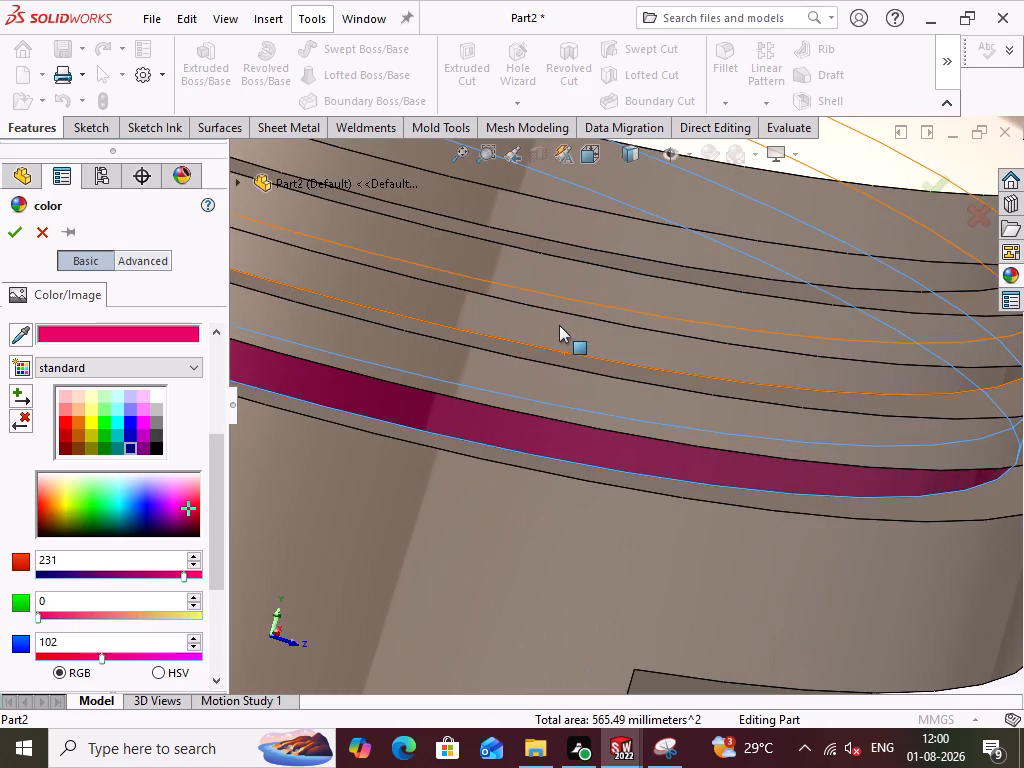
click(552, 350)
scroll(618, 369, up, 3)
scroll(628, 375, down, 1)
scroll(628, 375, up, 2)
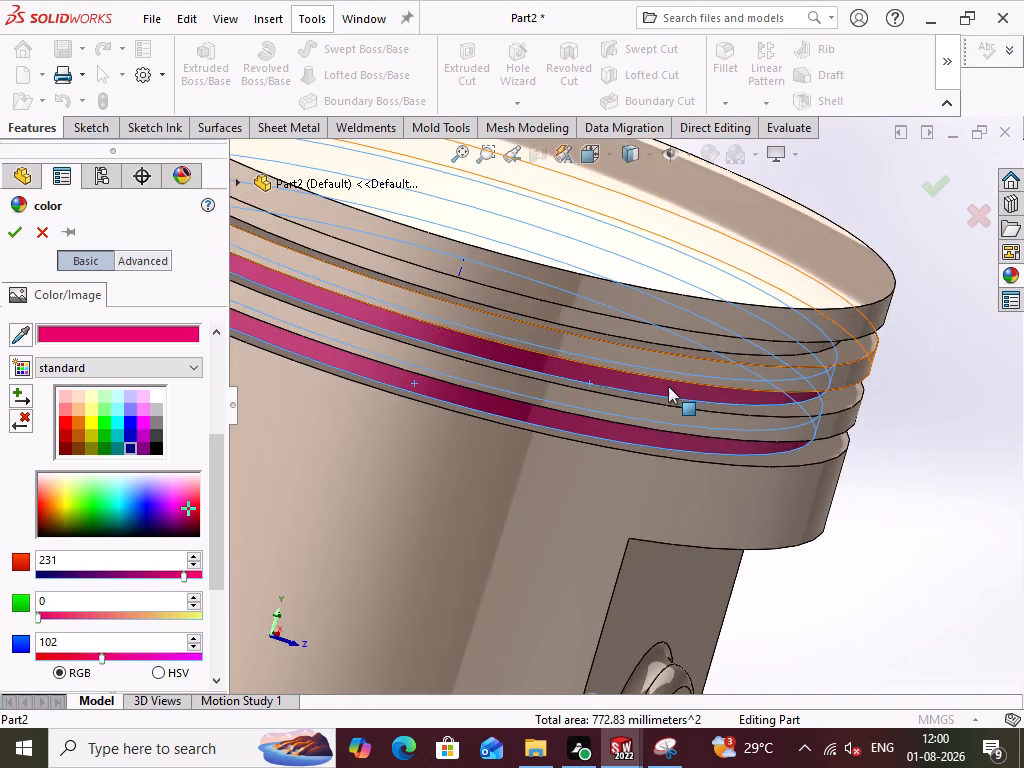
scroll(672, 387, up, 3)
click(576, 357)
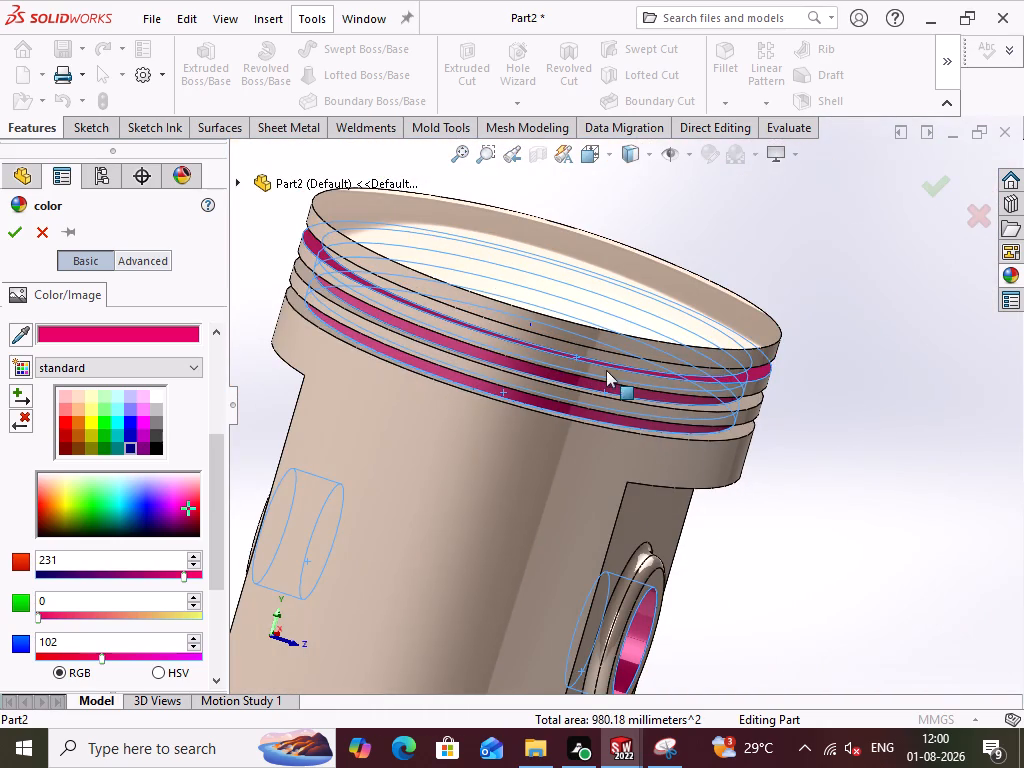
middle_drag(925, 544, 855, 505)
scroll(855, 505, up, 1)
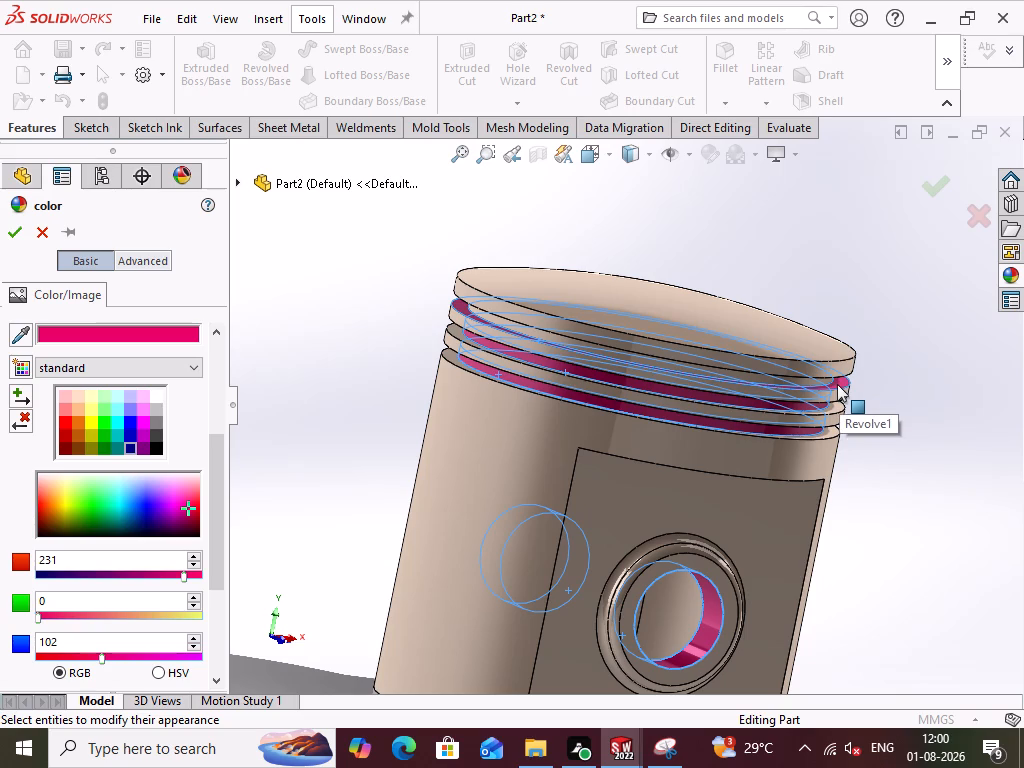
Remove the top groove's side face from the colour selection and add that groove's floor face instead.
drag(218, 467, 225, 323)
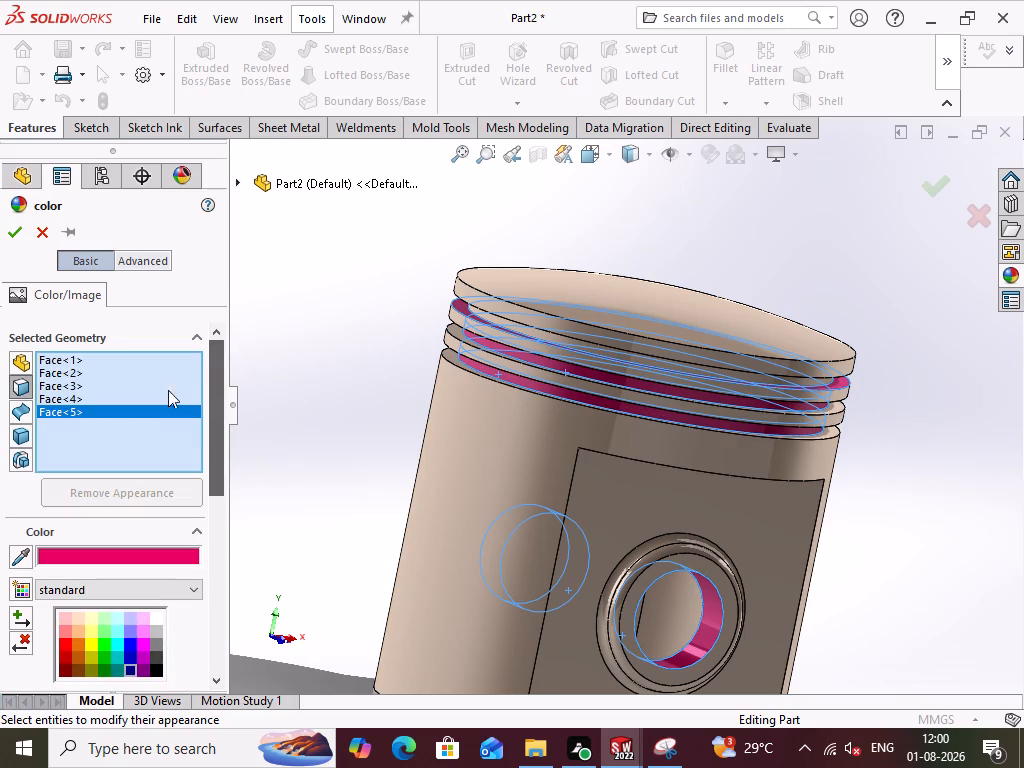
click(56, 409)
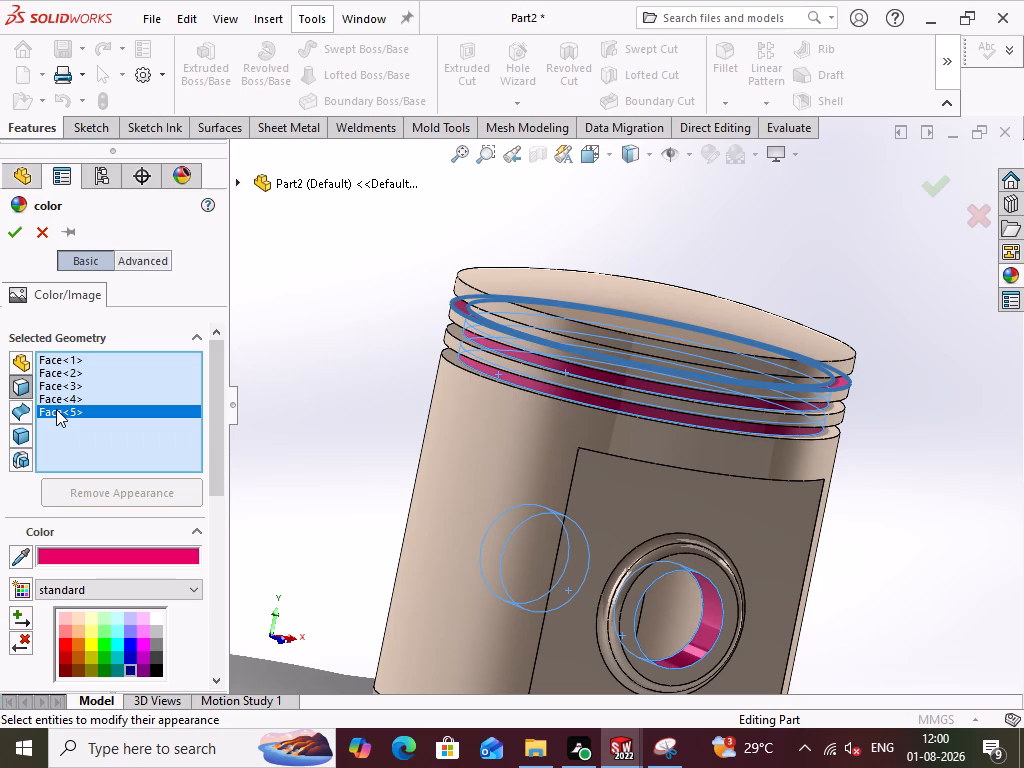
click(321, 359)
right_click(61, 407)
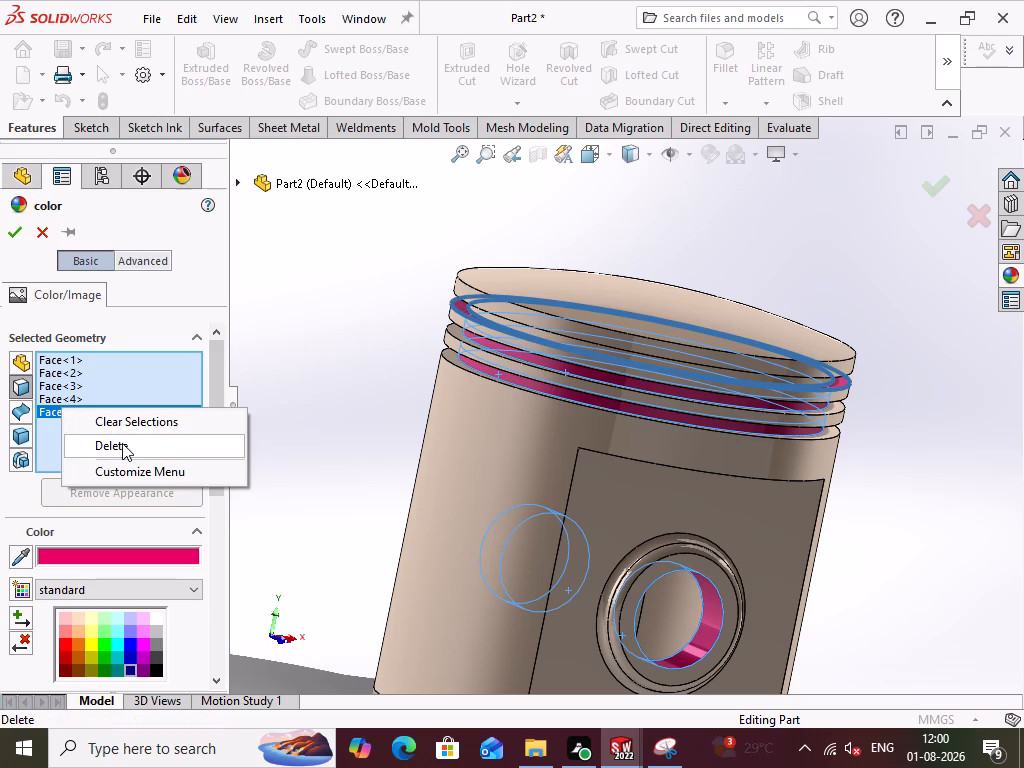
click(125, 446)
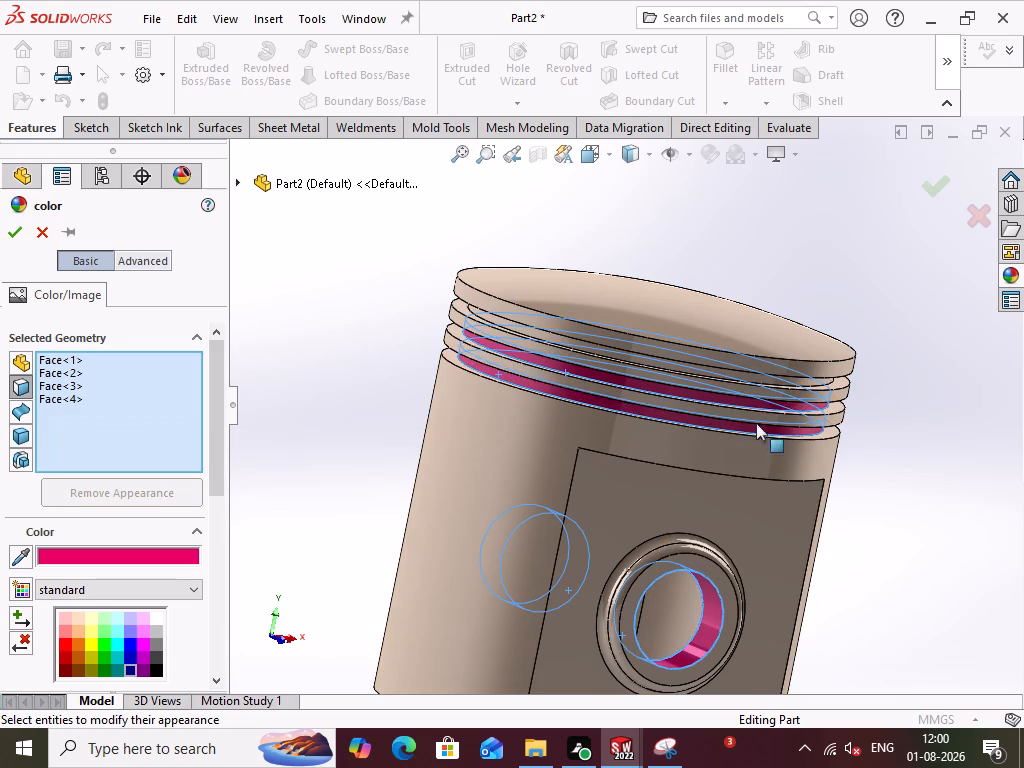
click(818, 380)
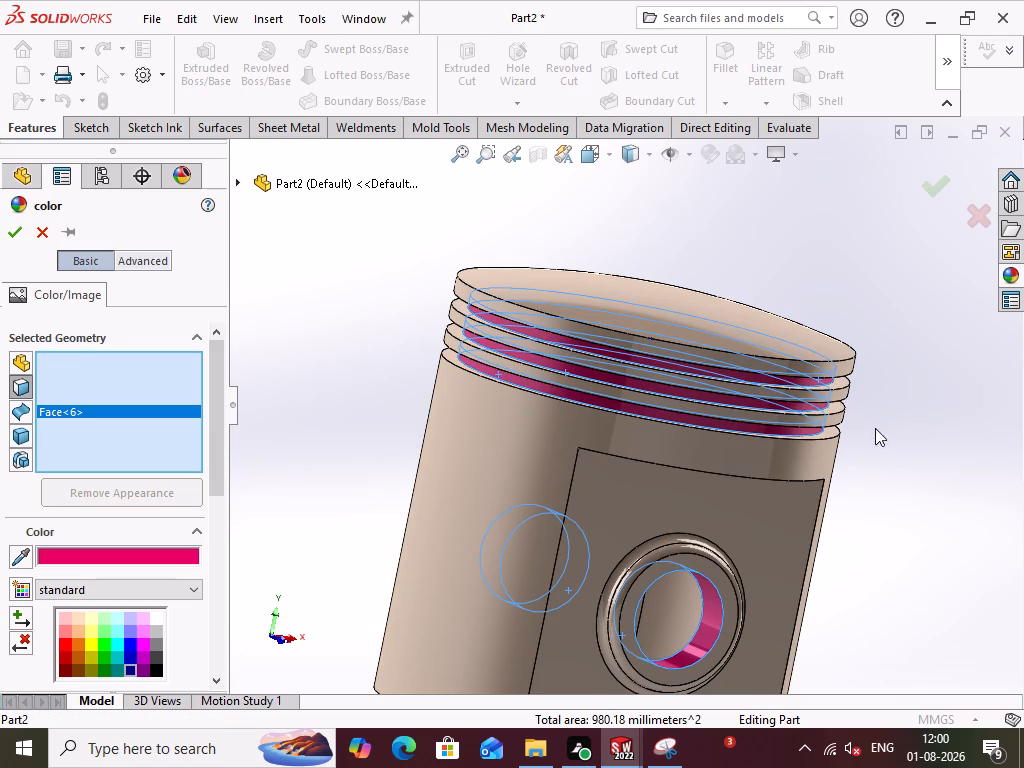
Examine the pink-red colouring of the ring grooves and both pin holes from all sides of the piston.
middle_drag(884, 489, 768, 448)
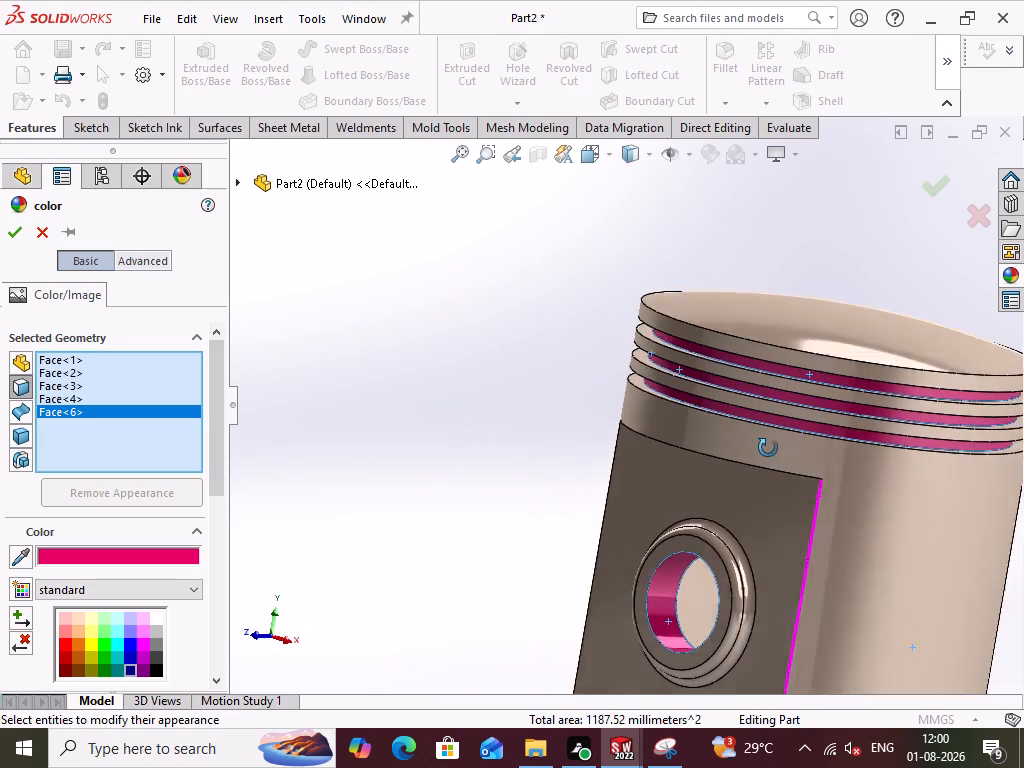
middle_drag(768, 448, 877, 462)
scroll(895, 548, up, 1)
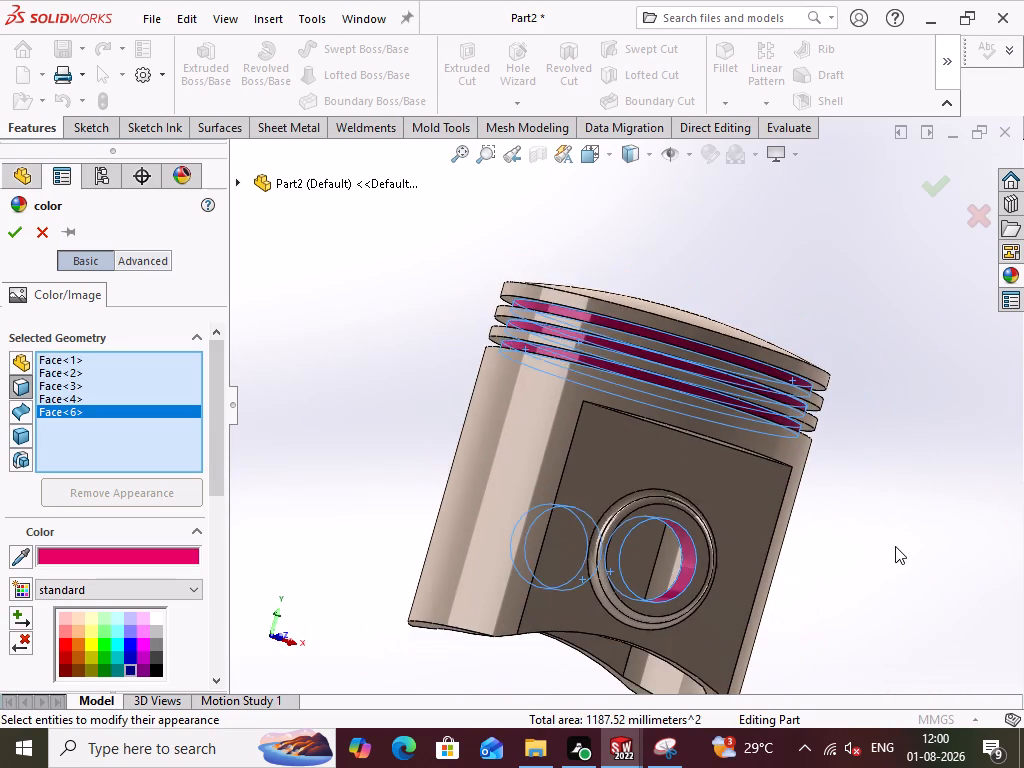
scroll(895, 546, up, 1)
middle_drag(402, 441, 708, 558)
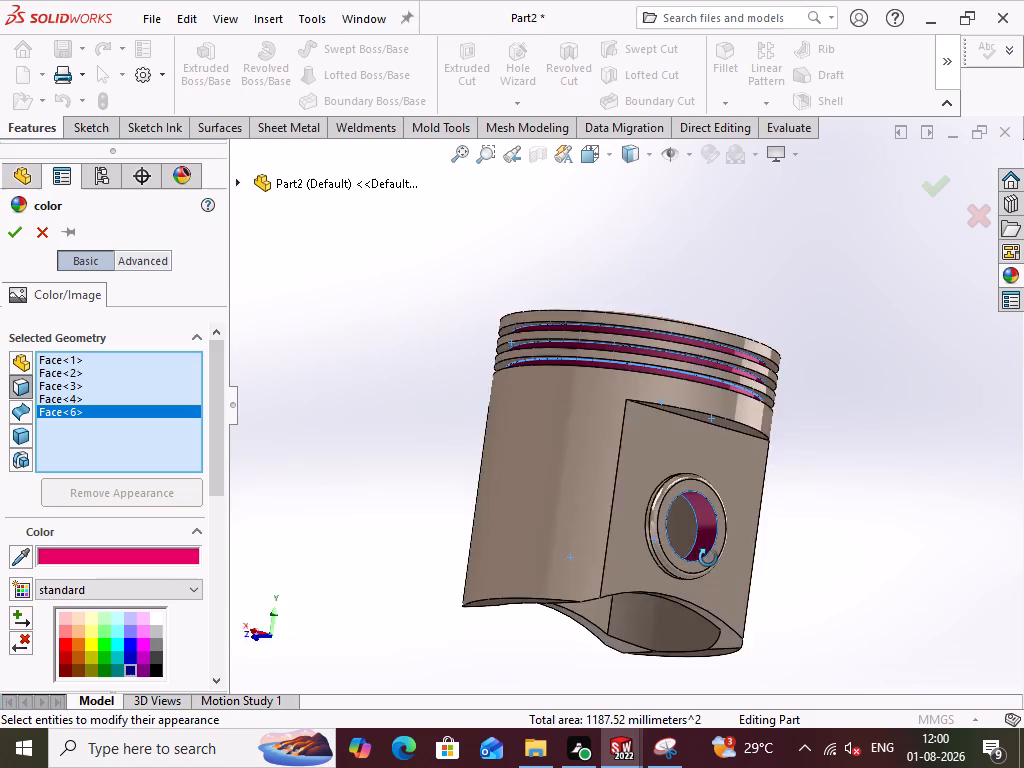
middle_drag(708, 558, 815, 566)
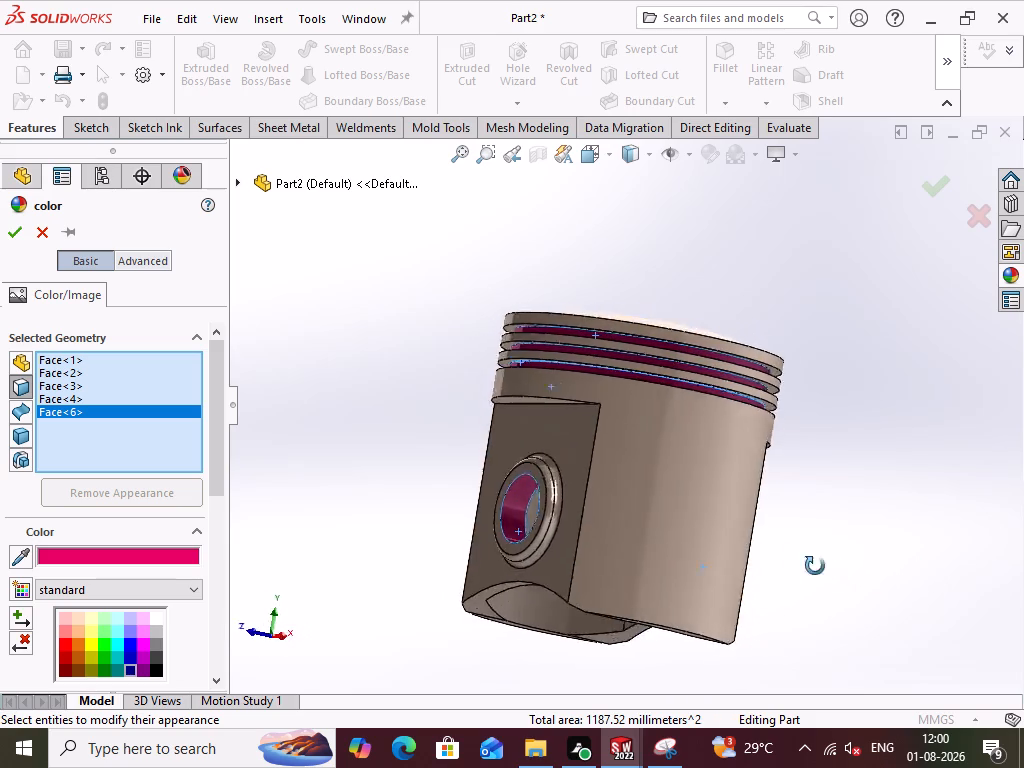
middle_drag(815, 566, 750, 605)
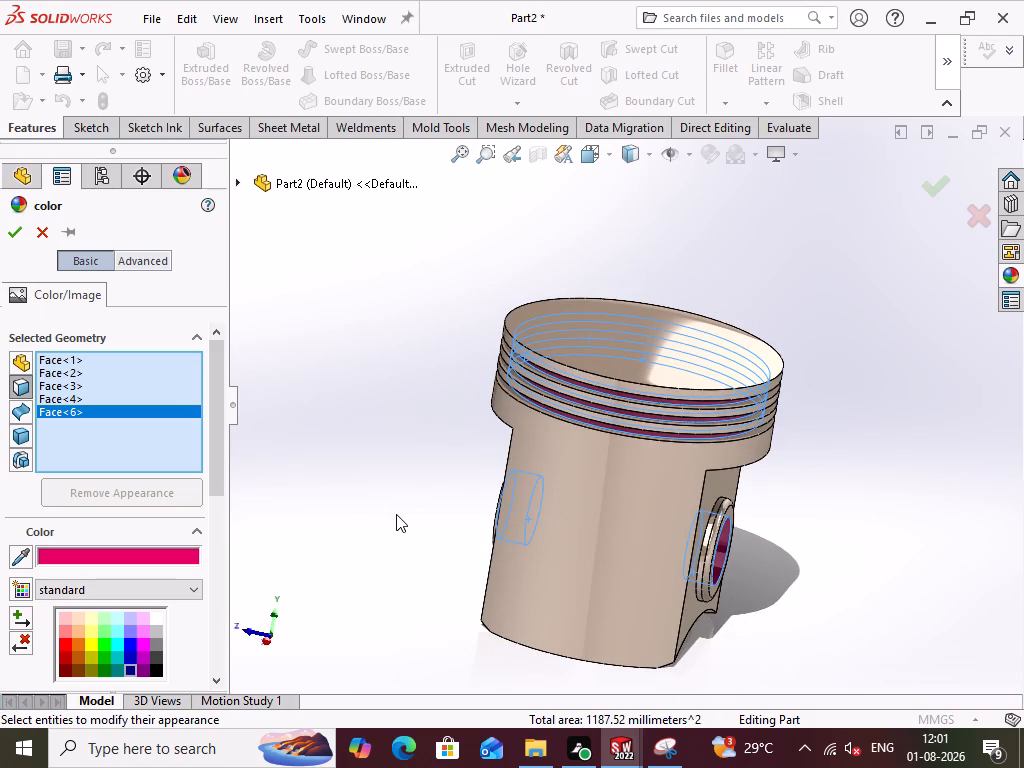
middle_drag(400, 512, 515, 473)
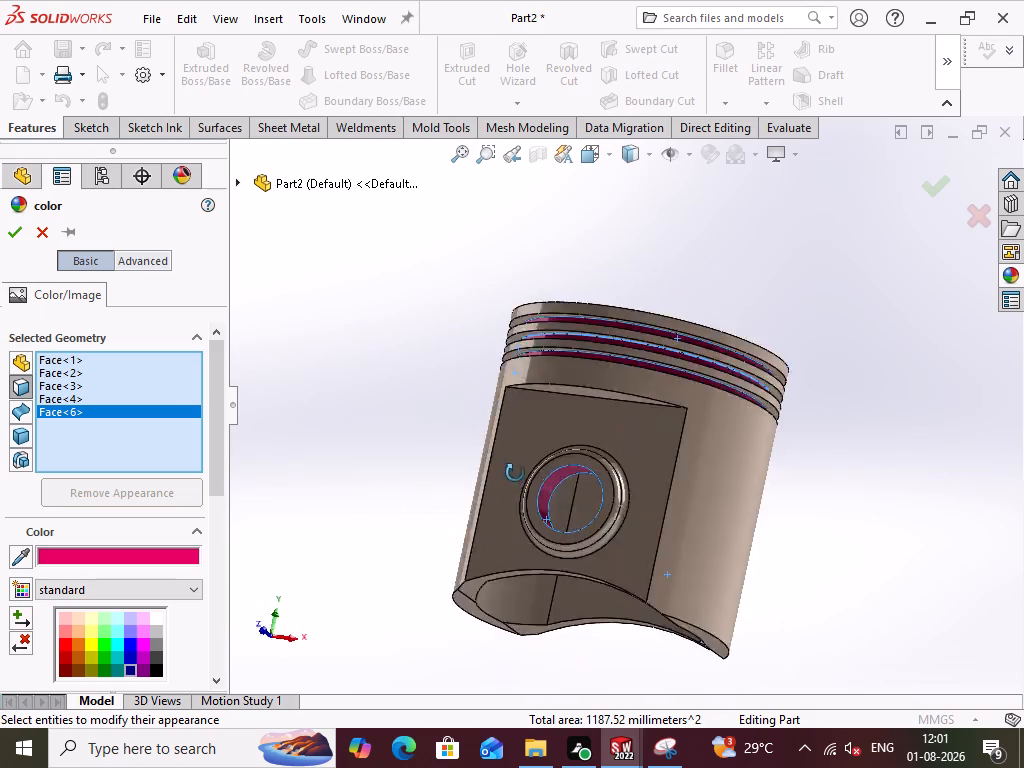
middle_drag(515, 473, 533, 527)
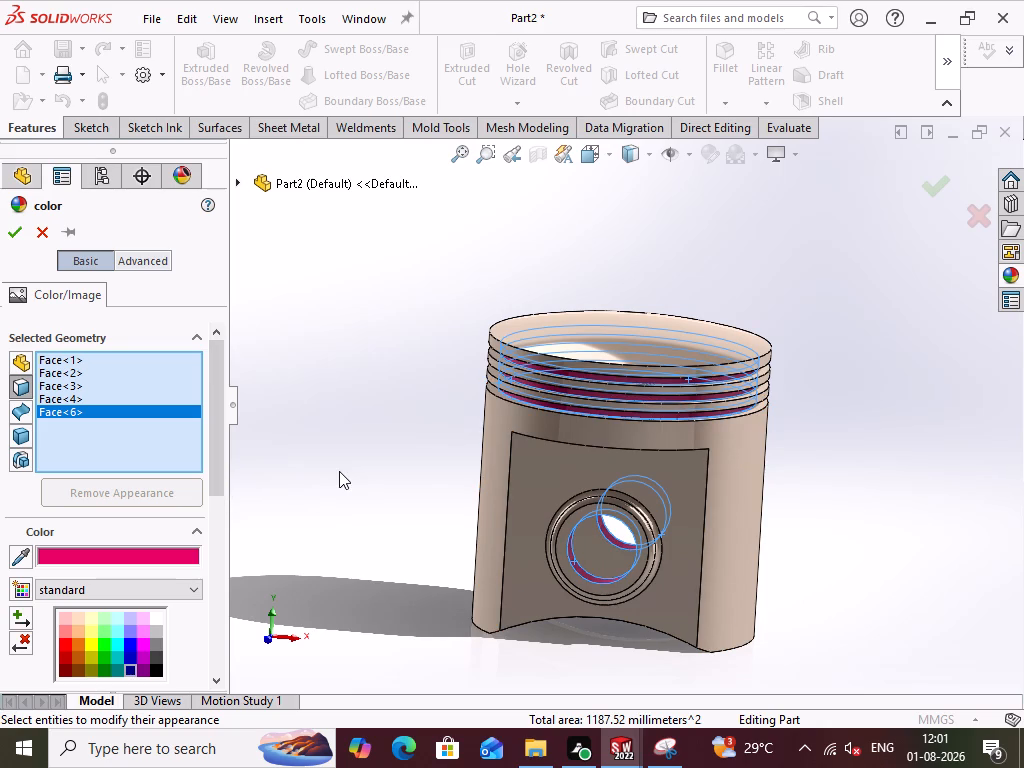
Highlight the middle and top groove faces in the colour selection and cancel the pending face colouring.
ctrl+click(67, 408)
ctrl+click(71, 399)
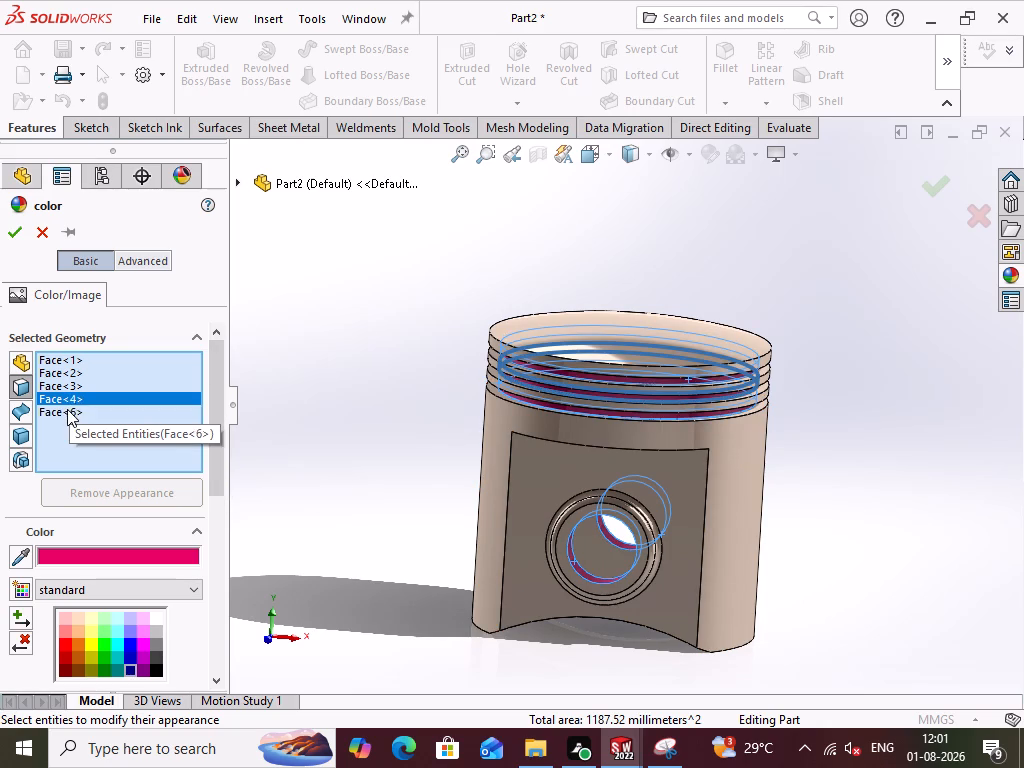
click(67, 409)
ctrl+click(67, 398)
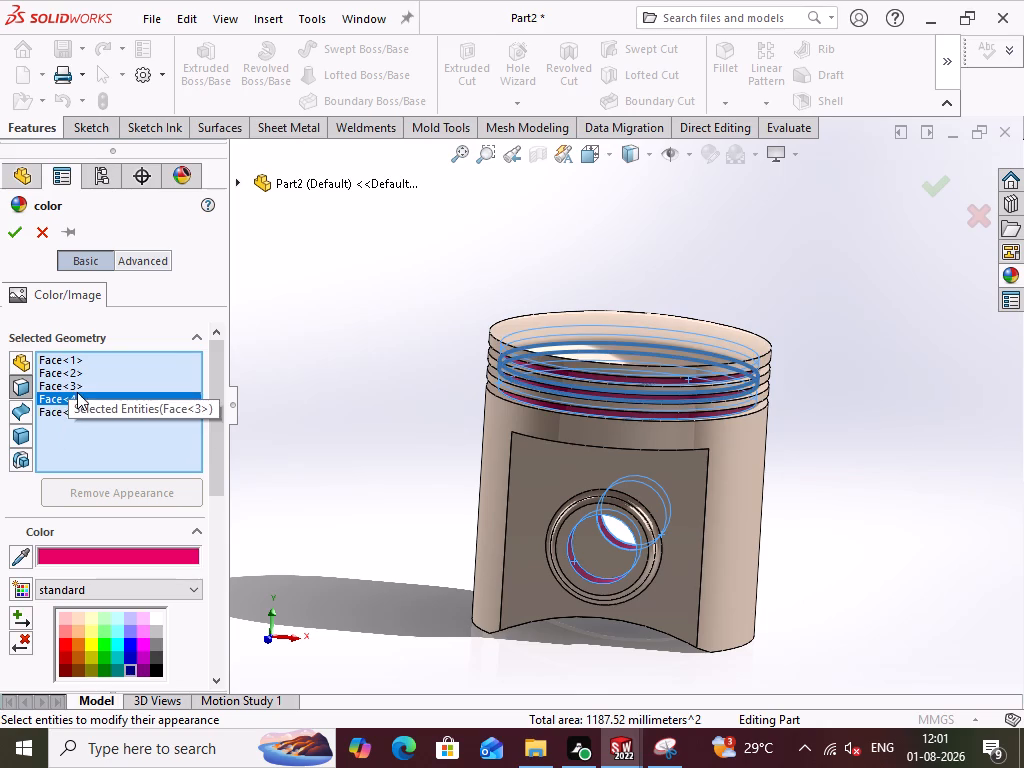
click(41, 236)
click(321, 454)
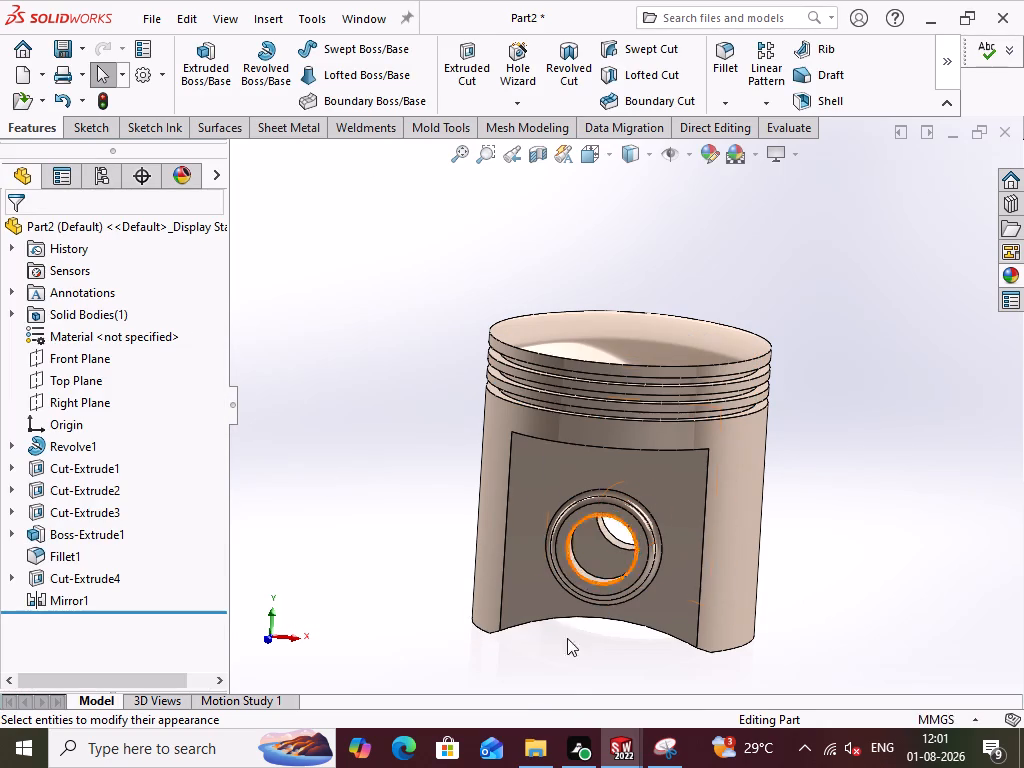
Start a face colouring on one pin hole's inner face and set it to magenta, RGB 183, 0, 128.
middle_drag(390, 546, 341, 583)
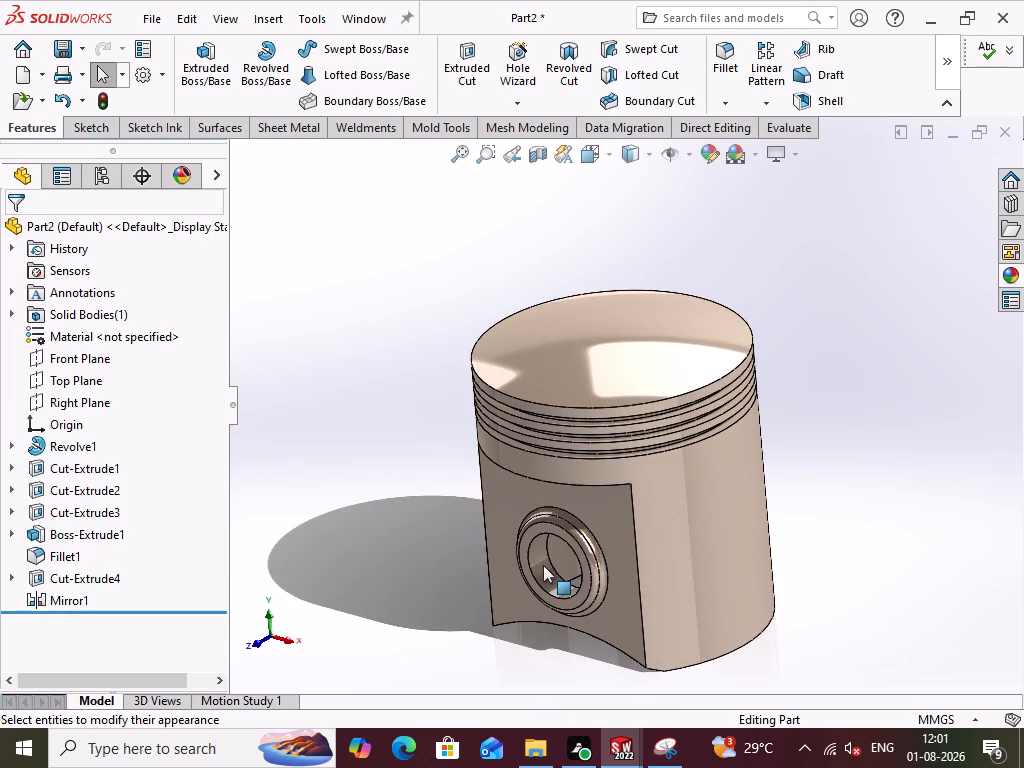
click(543, 565)
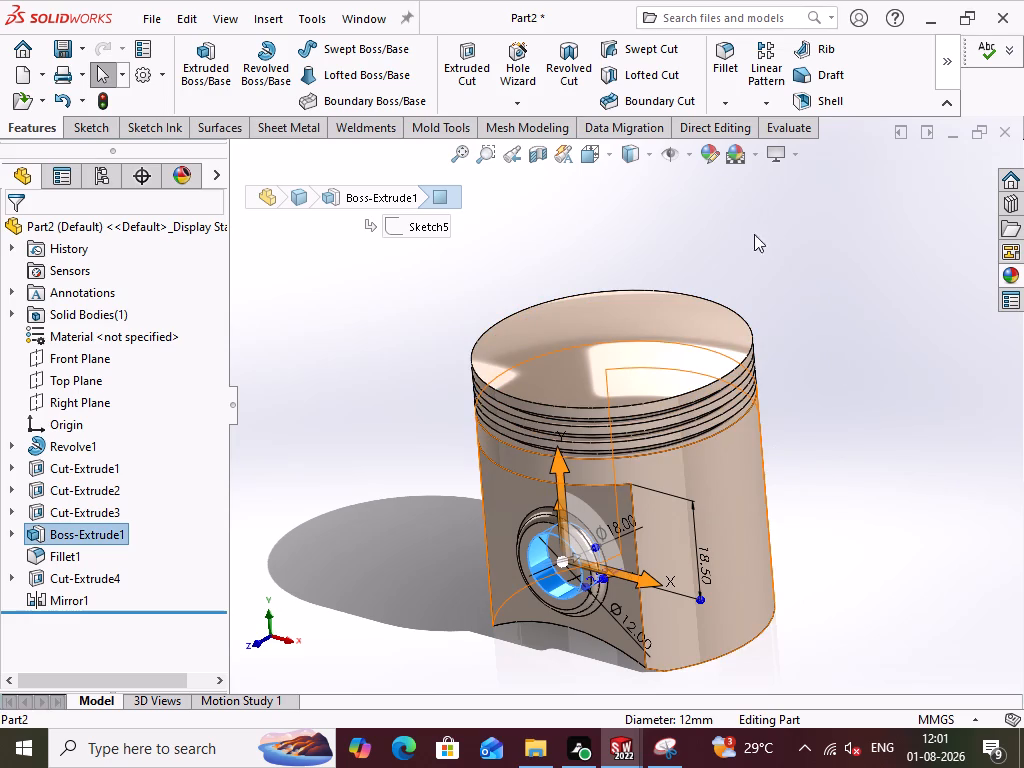
click(791, 287)
click(545, 570)
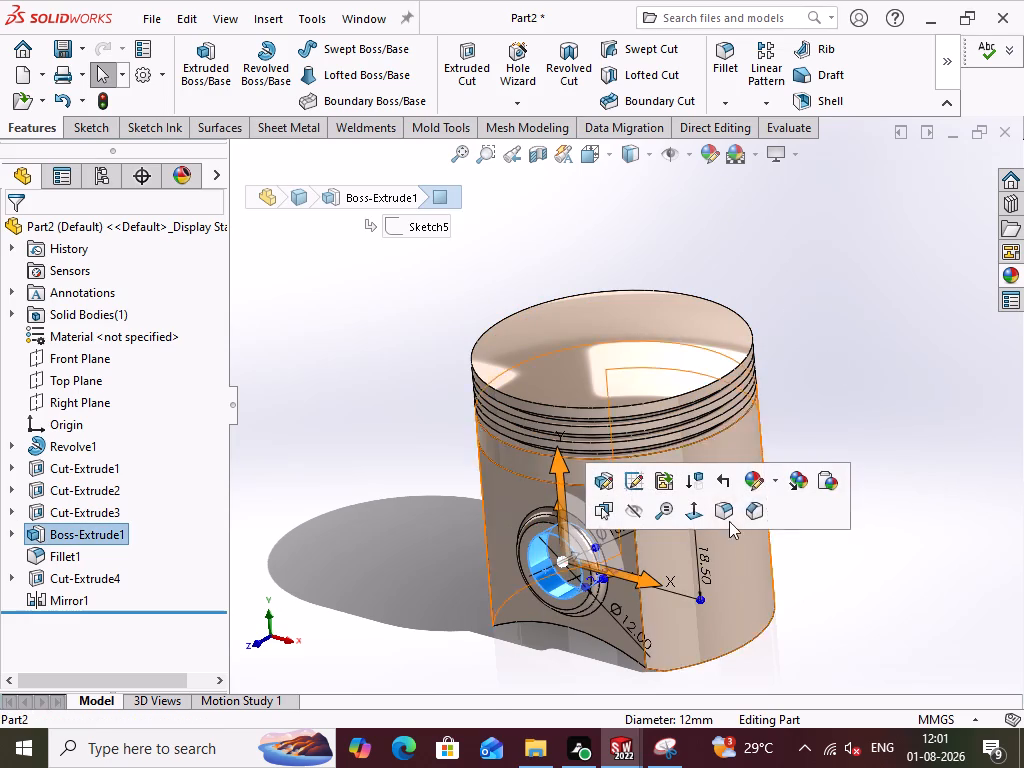
click(773, 486)
click(757, 520)
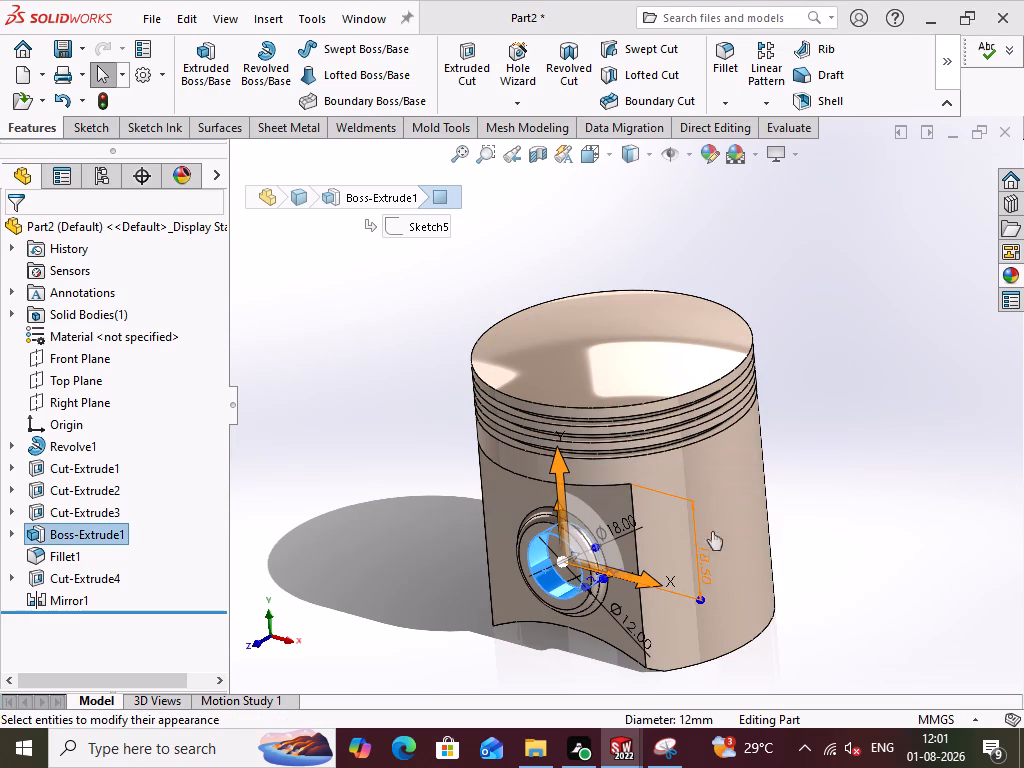
scroll(162, 601, down, 2)
click(173, 535)
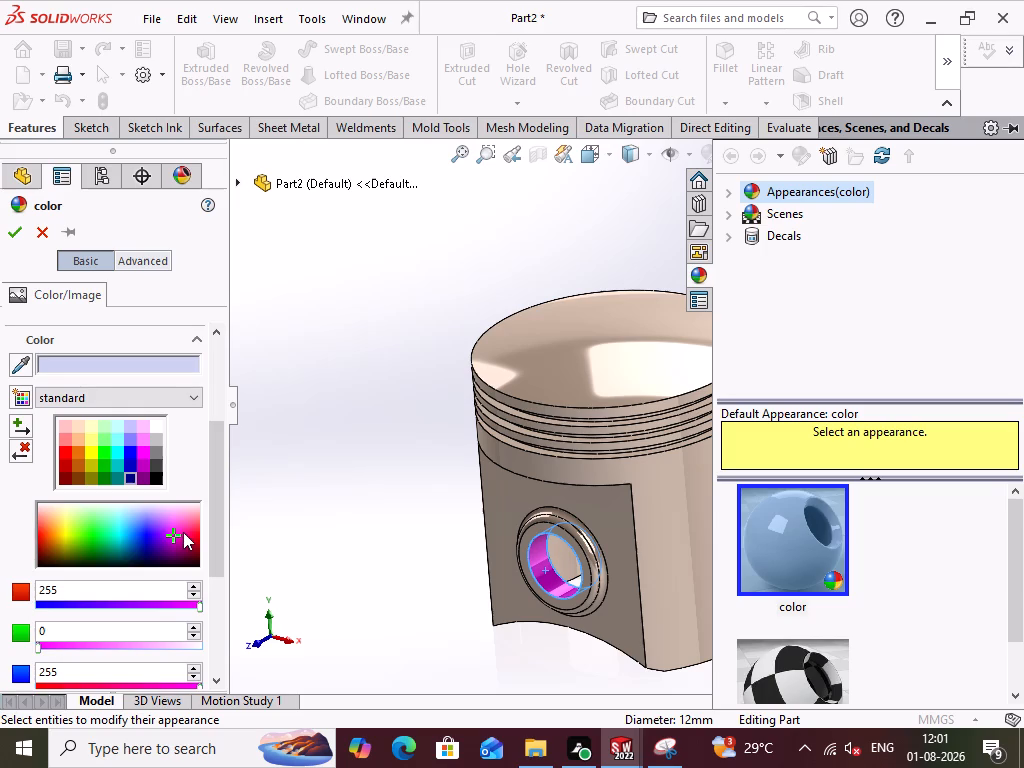
click(183, 532)
click(184, 540)
click(181, 524)
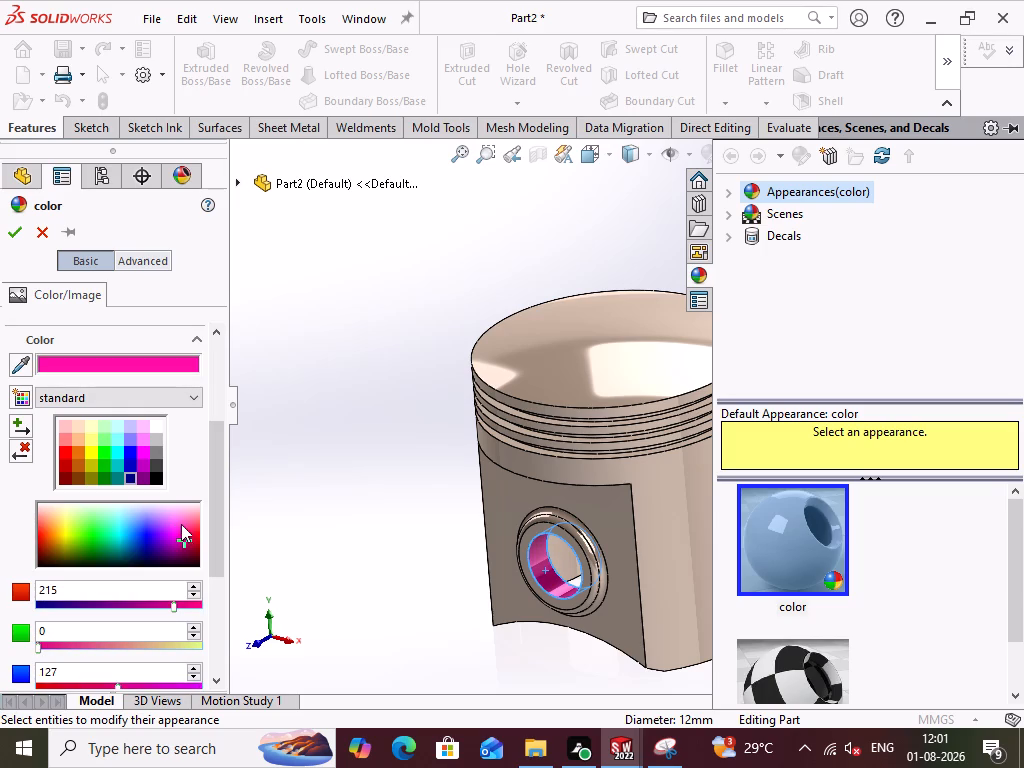
click(181, 532)
click(181, 541)
click(181, 544)
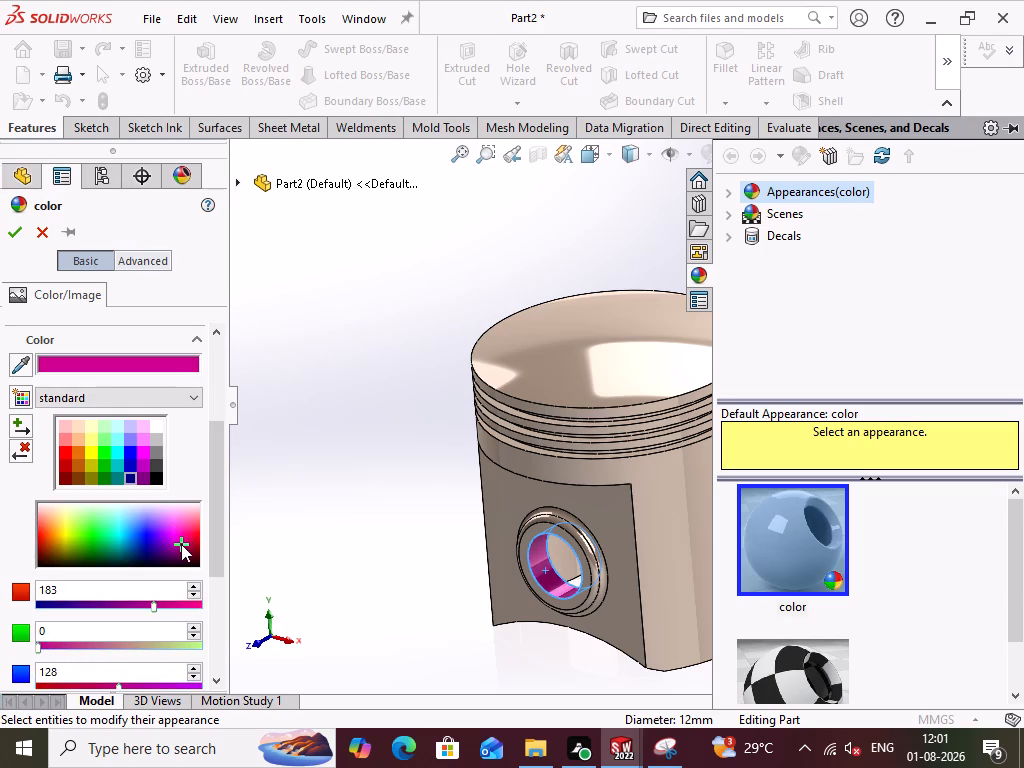
Add the opposite pin hole's inner face to the magenta colouring and apply it.
scroll(129, 361, up, 3)
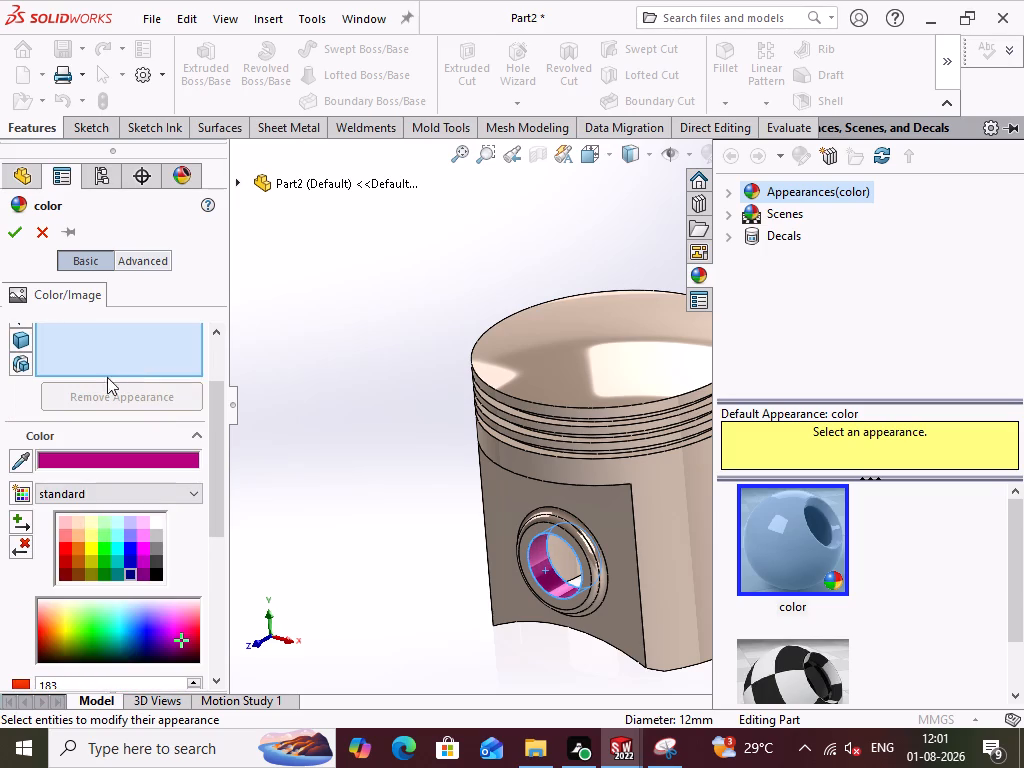
click(110, 350)
scroll(309, 486, up, 3)
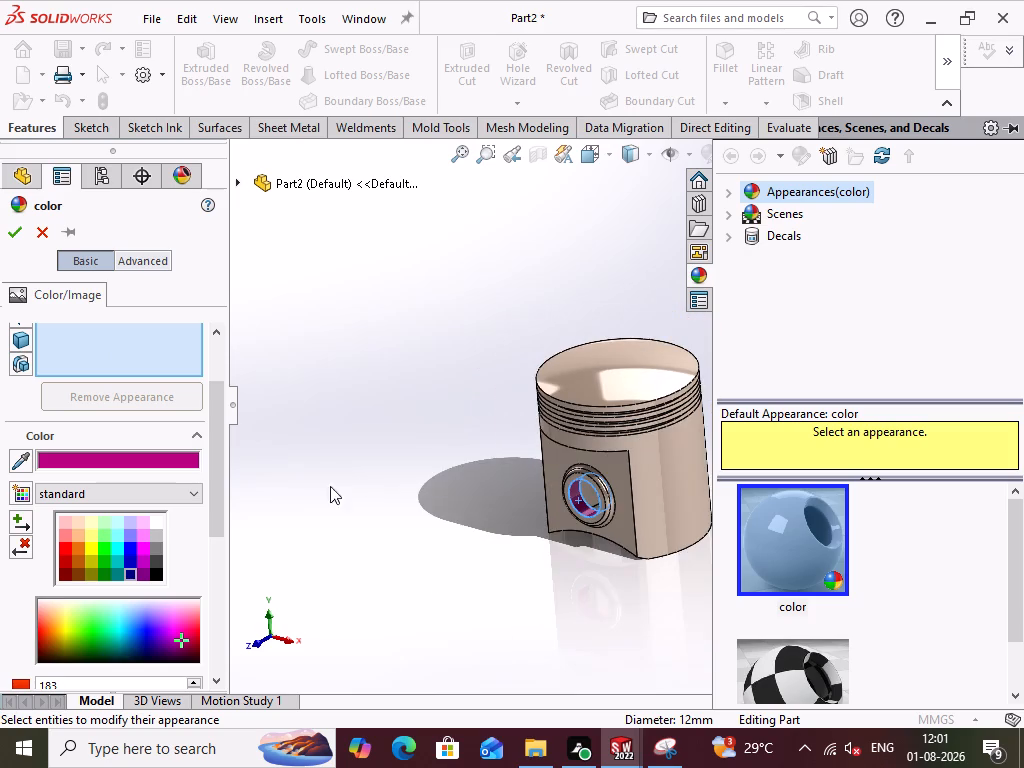
middle_drag(637, 583, 460, 666)
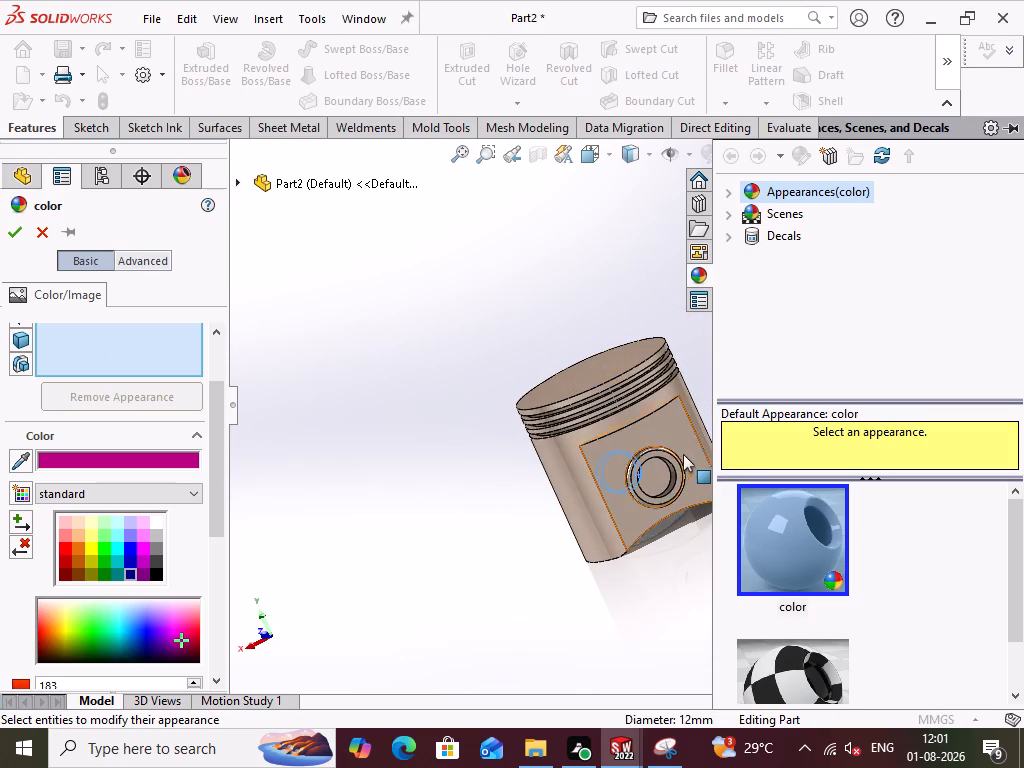
middle_drag(554, 536, 600, 568)
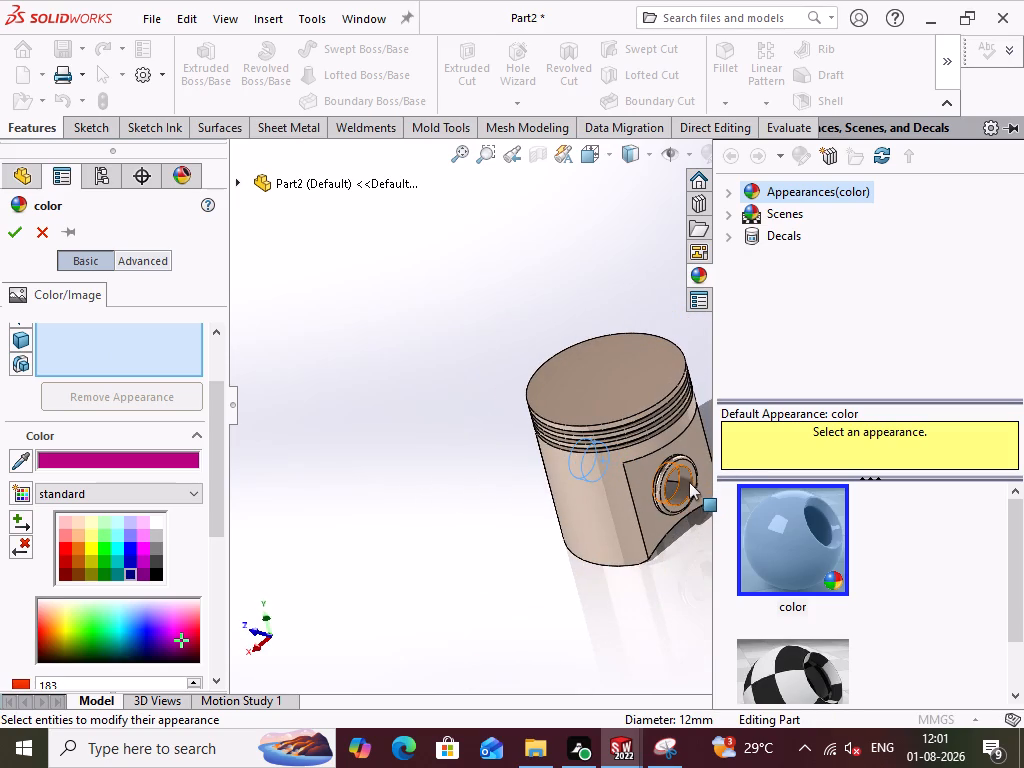
click(686, 480)
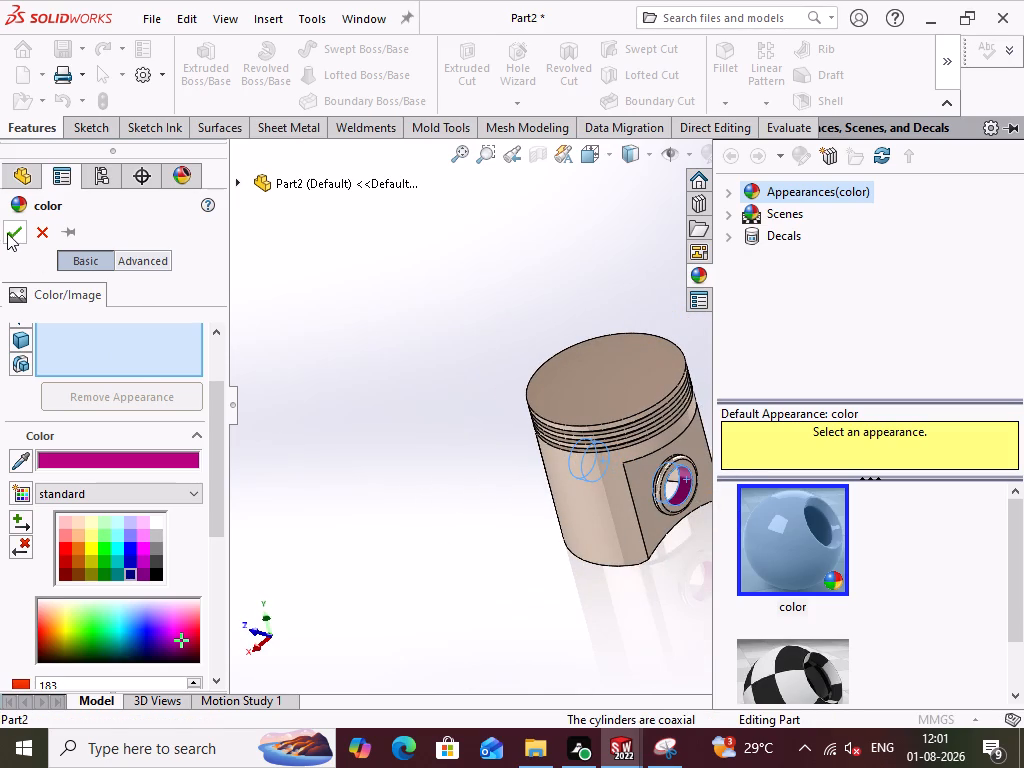
click(9, 233)
click(437, 533)
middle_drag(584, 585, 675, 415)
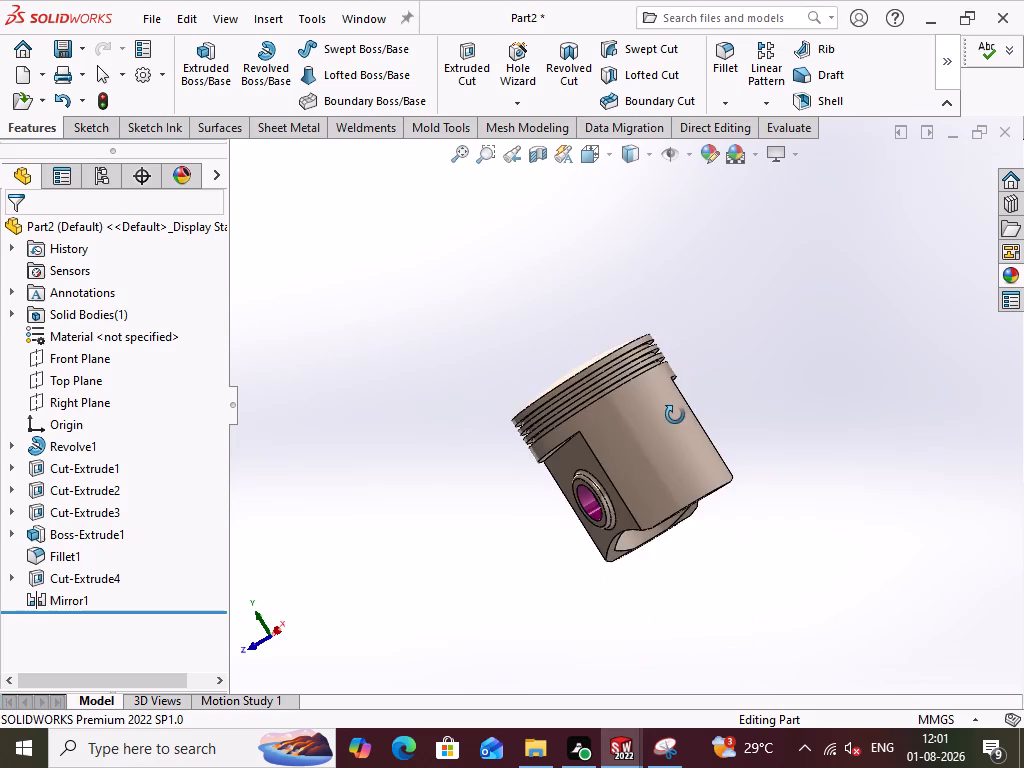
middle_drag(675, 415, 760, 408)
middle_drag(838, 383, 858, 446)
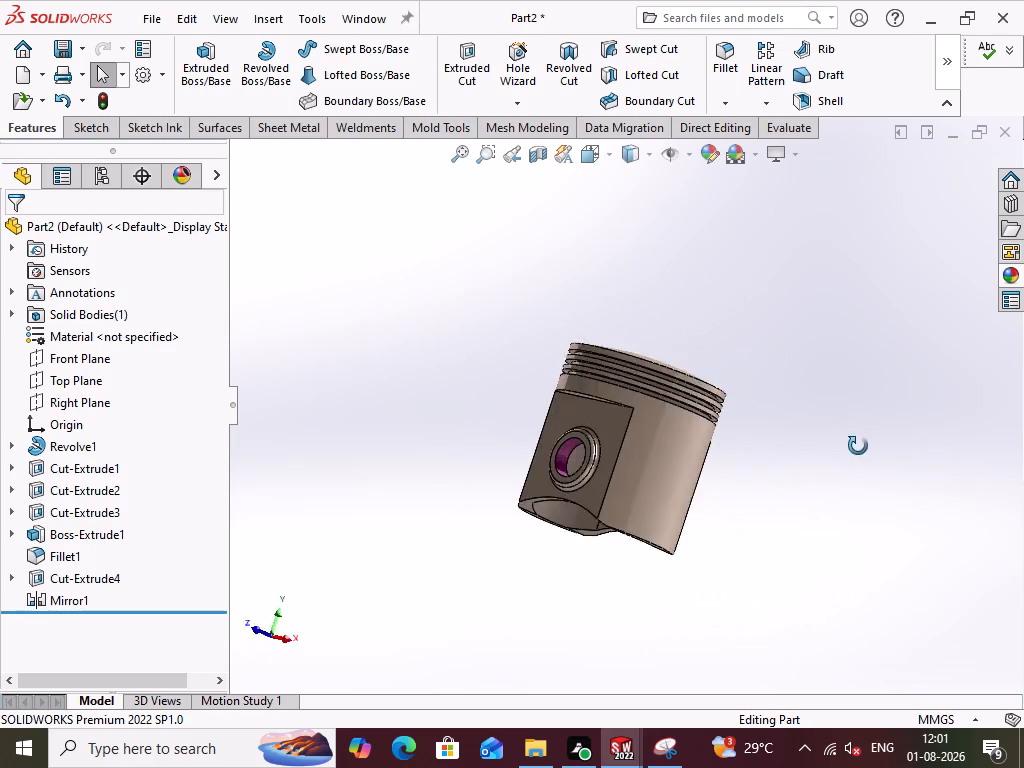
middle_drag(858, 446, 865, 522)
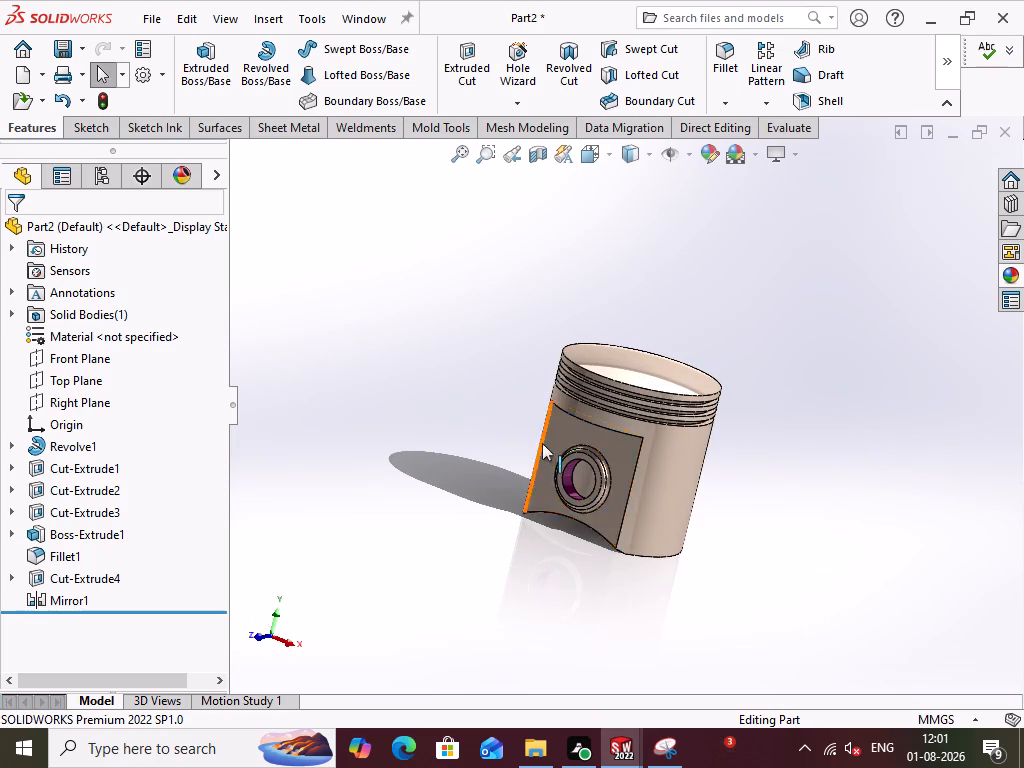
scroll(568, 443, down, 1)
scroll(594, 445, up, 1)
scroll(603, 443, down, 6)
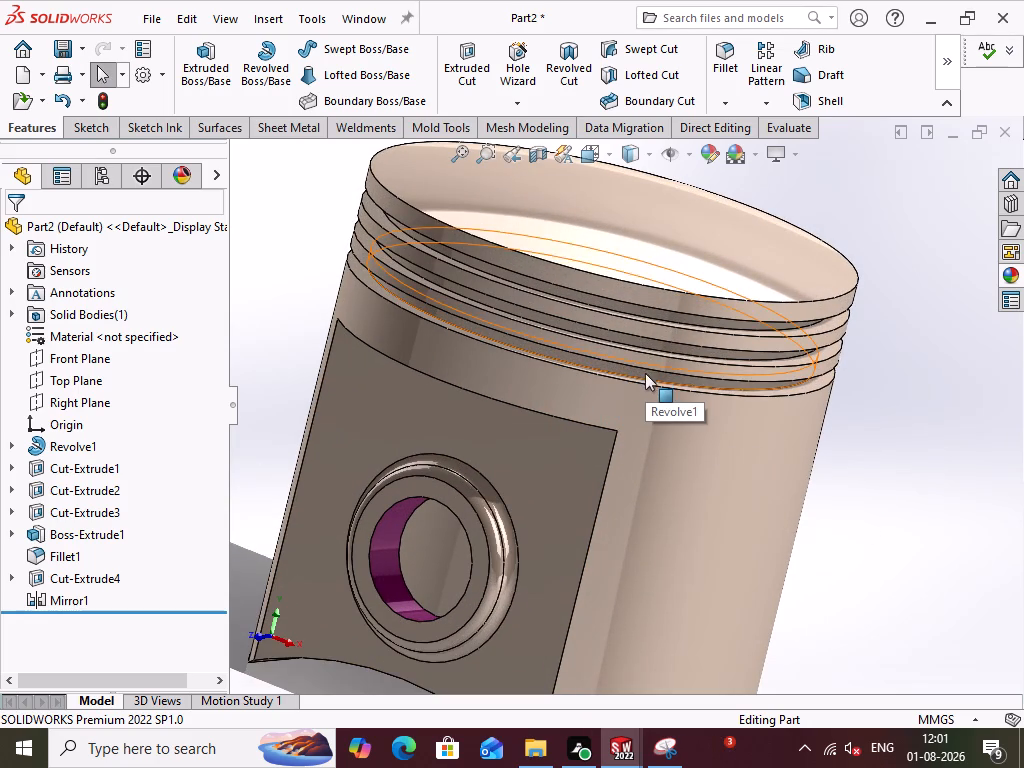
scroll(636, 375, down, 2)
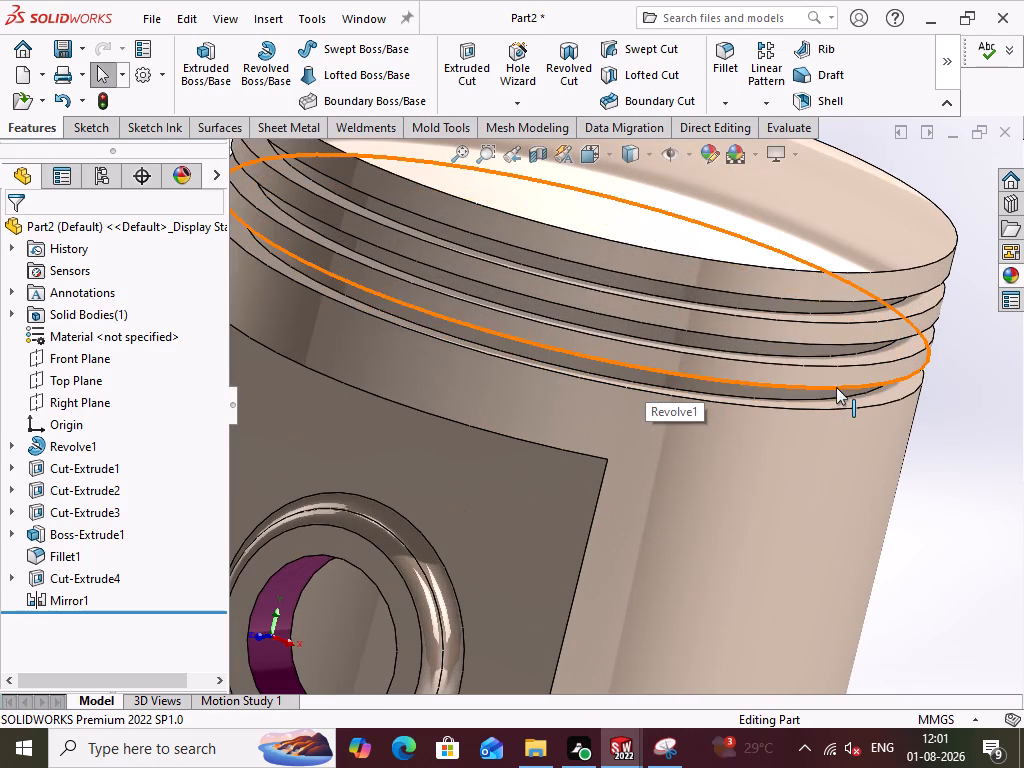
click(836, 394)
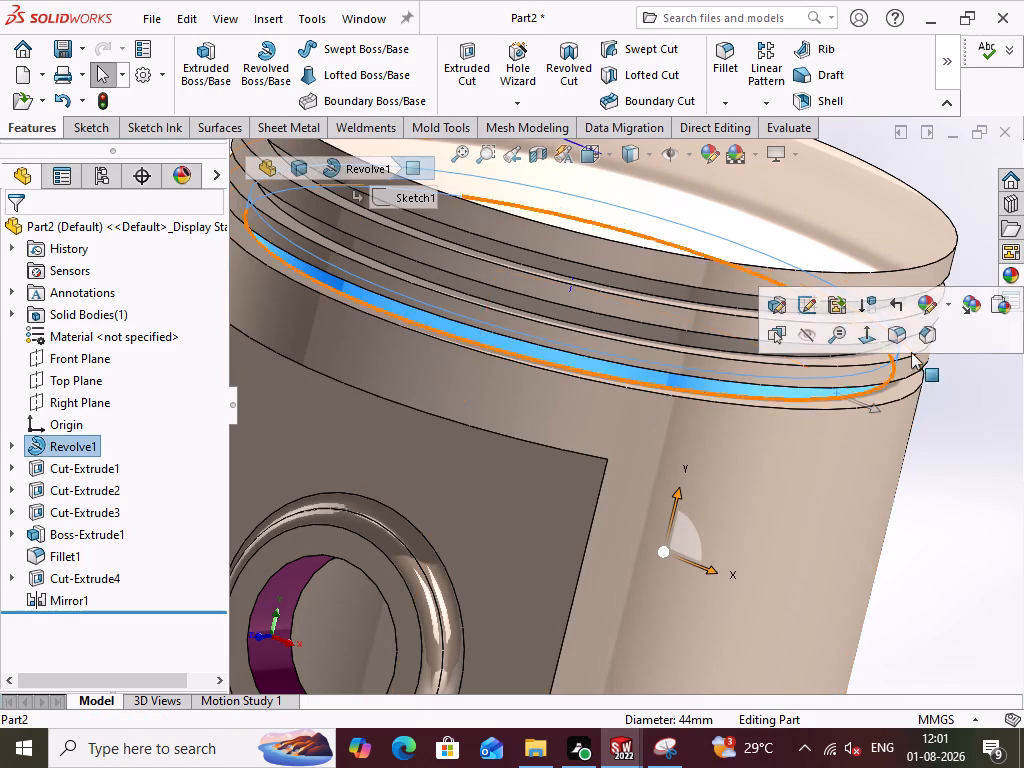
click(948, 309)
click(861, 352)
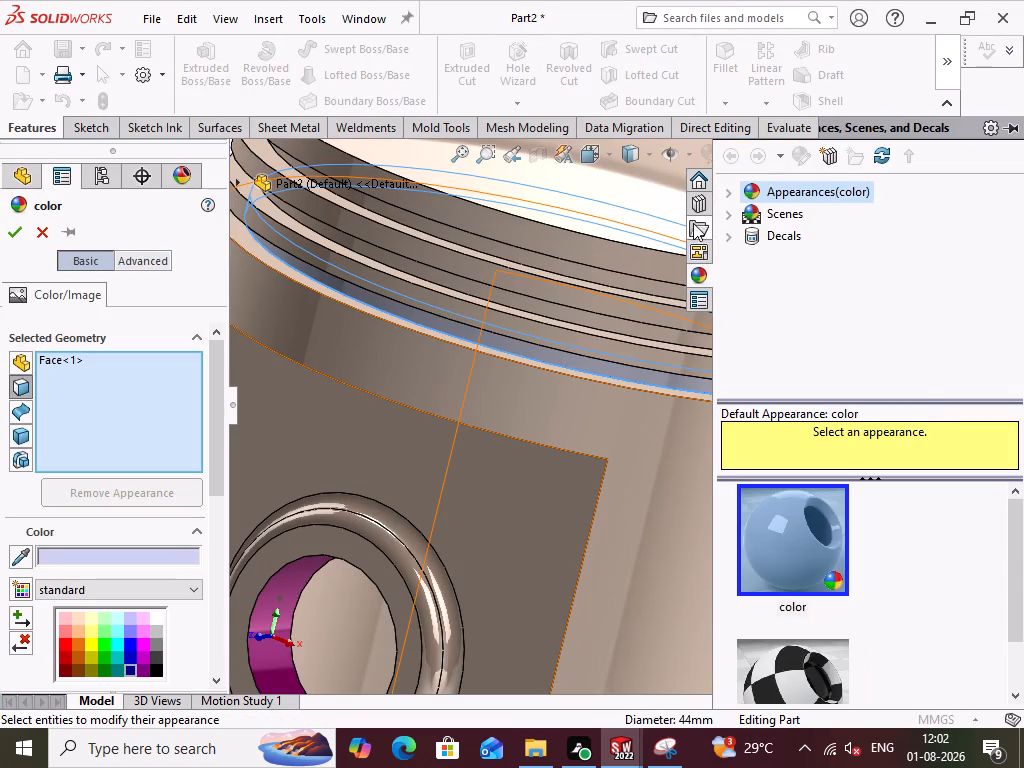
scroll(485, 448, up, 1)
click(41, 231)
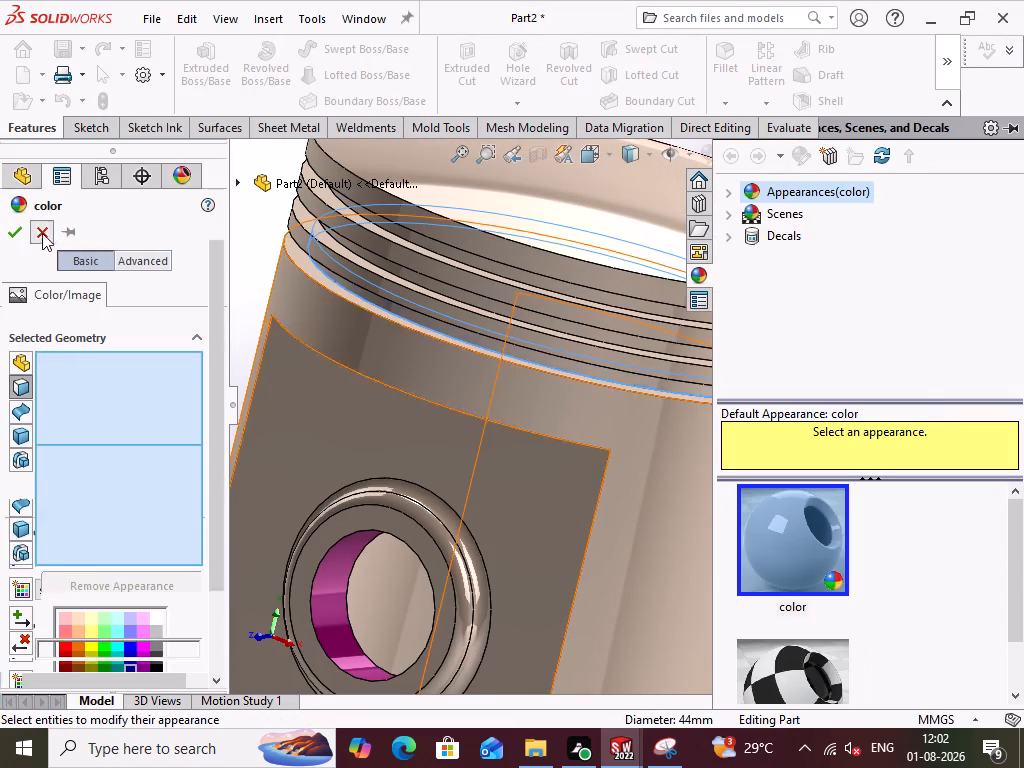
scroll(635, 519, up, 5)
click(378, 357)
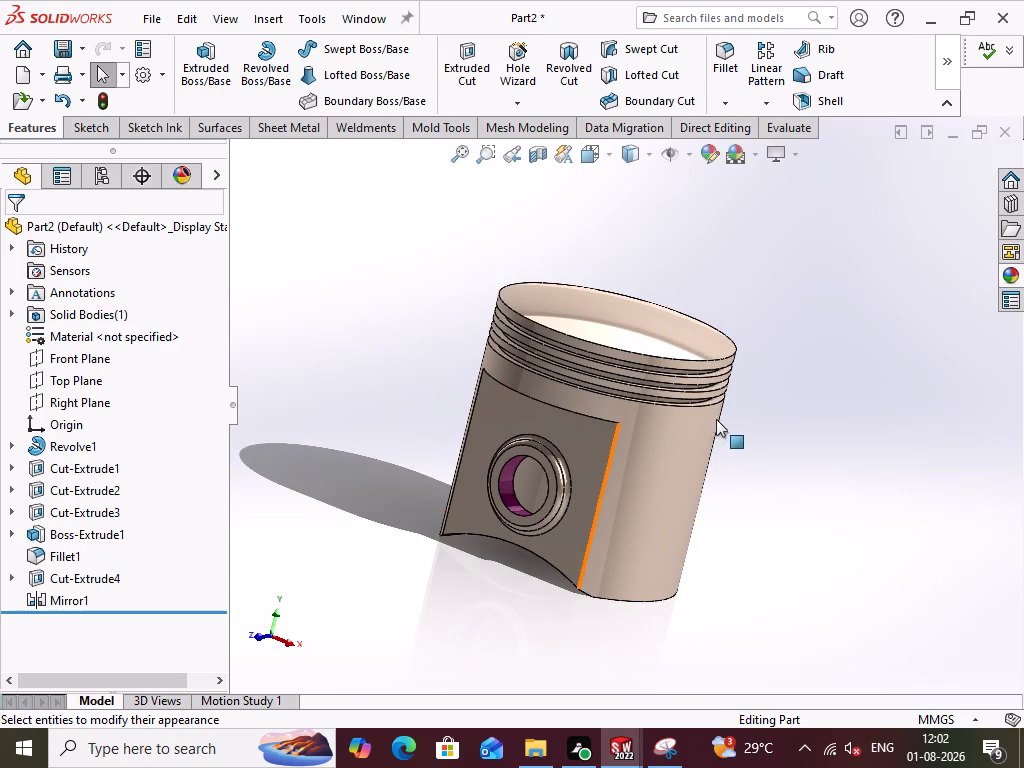
Start a face colouring on the lowest ring groove's floor and add the middle and top groove floors.
scroll(696, 408, down, 5)
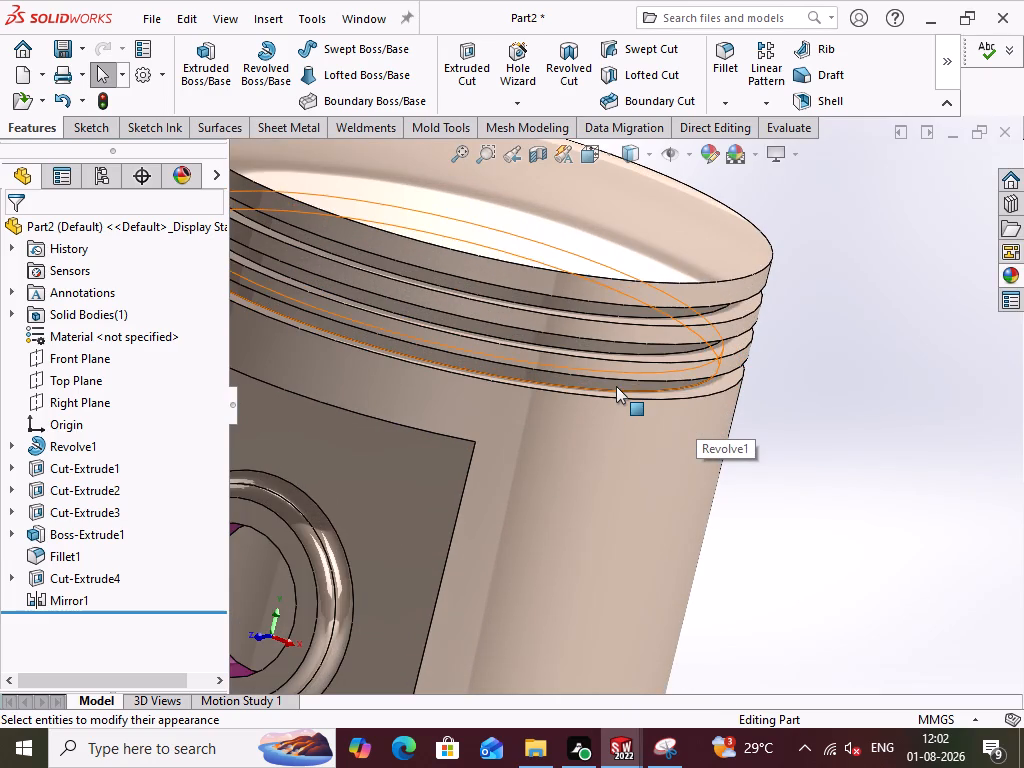
click(616, 384)
click(845, 294)
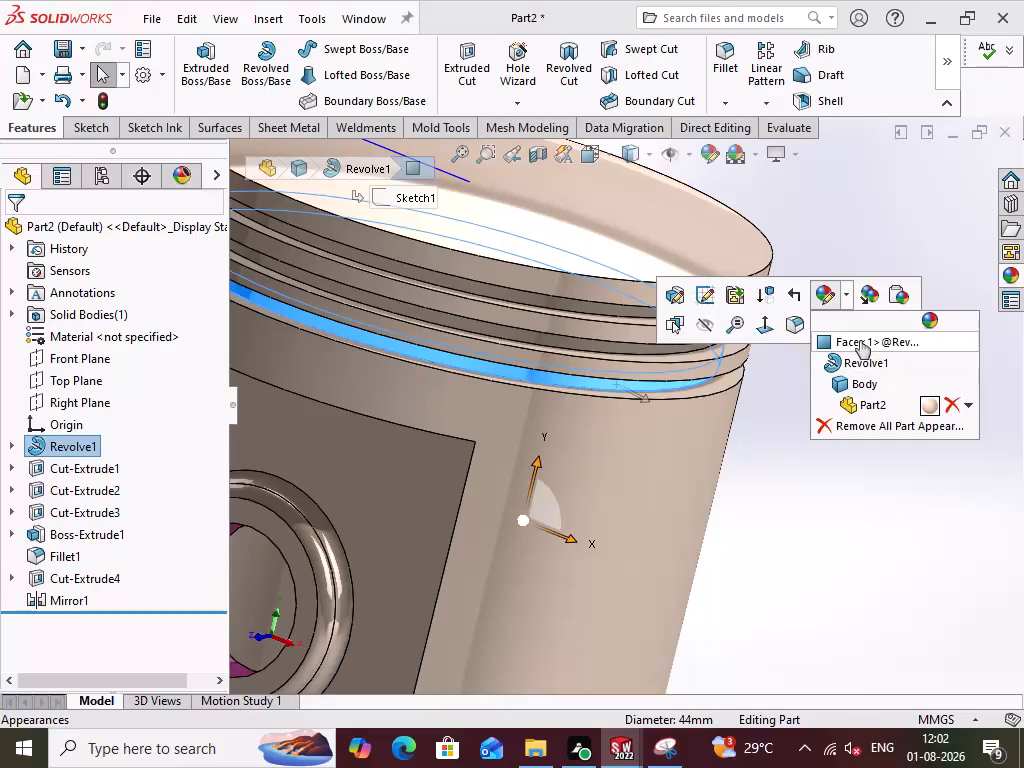
click(860, 340)
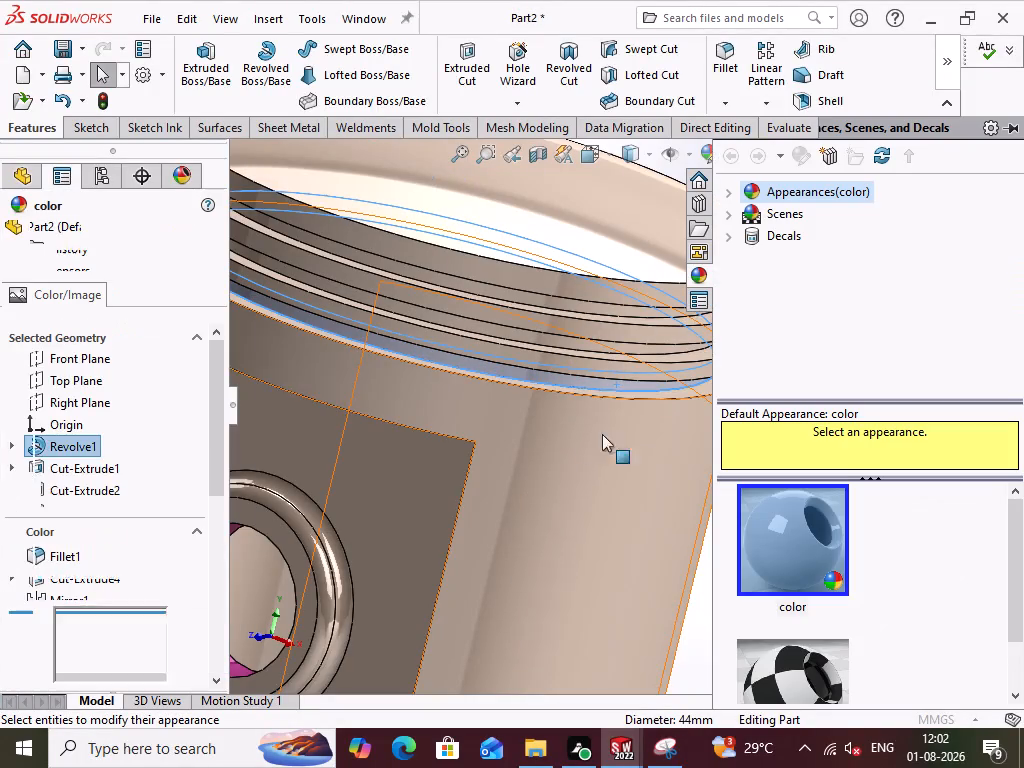
scroll(360, 491, up, 2)
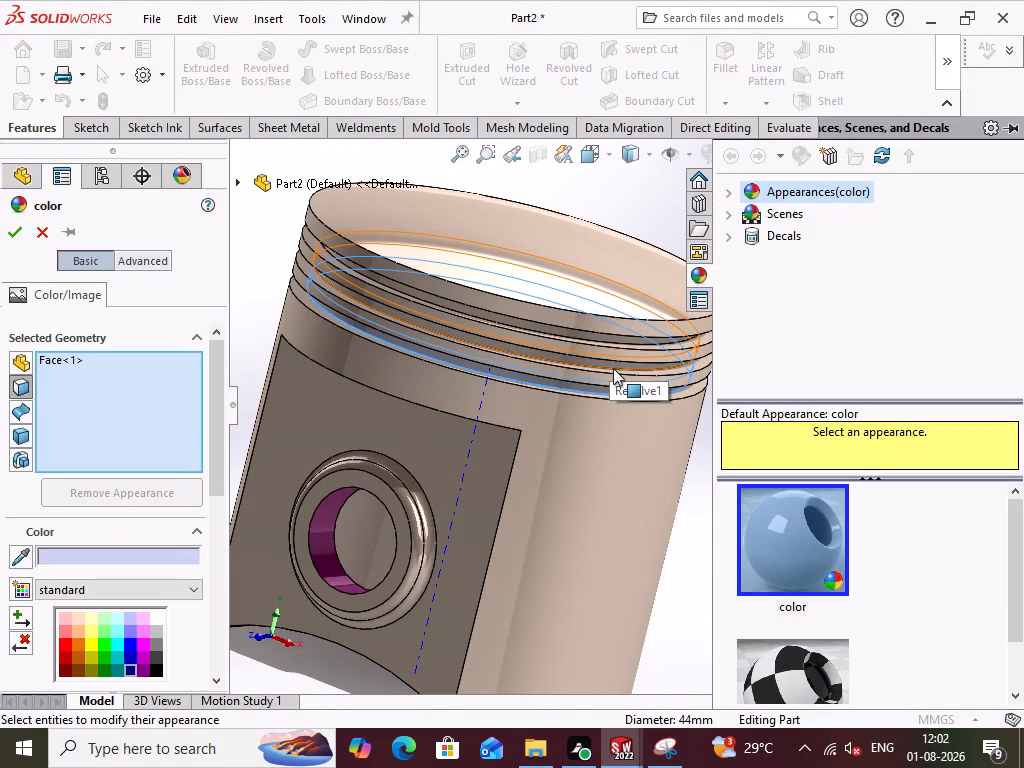
click(613, 368)
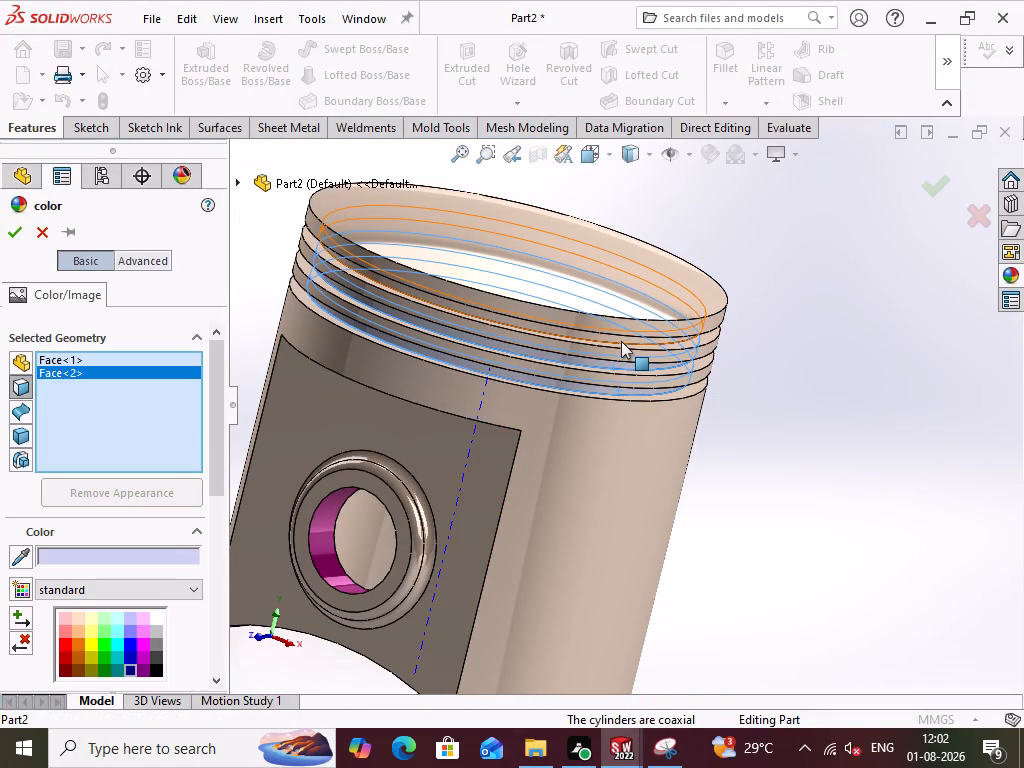
click(621, 341)
middle_drag(794, 518, 733, 459)
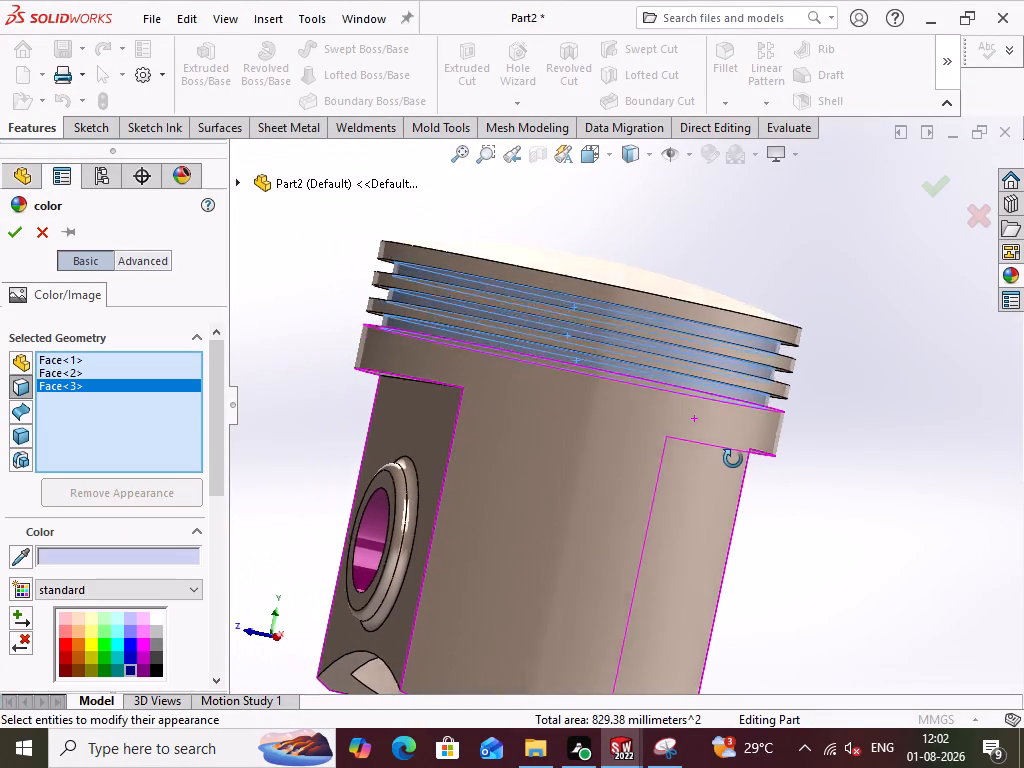
middle_drag(733, 459, 728, 459)
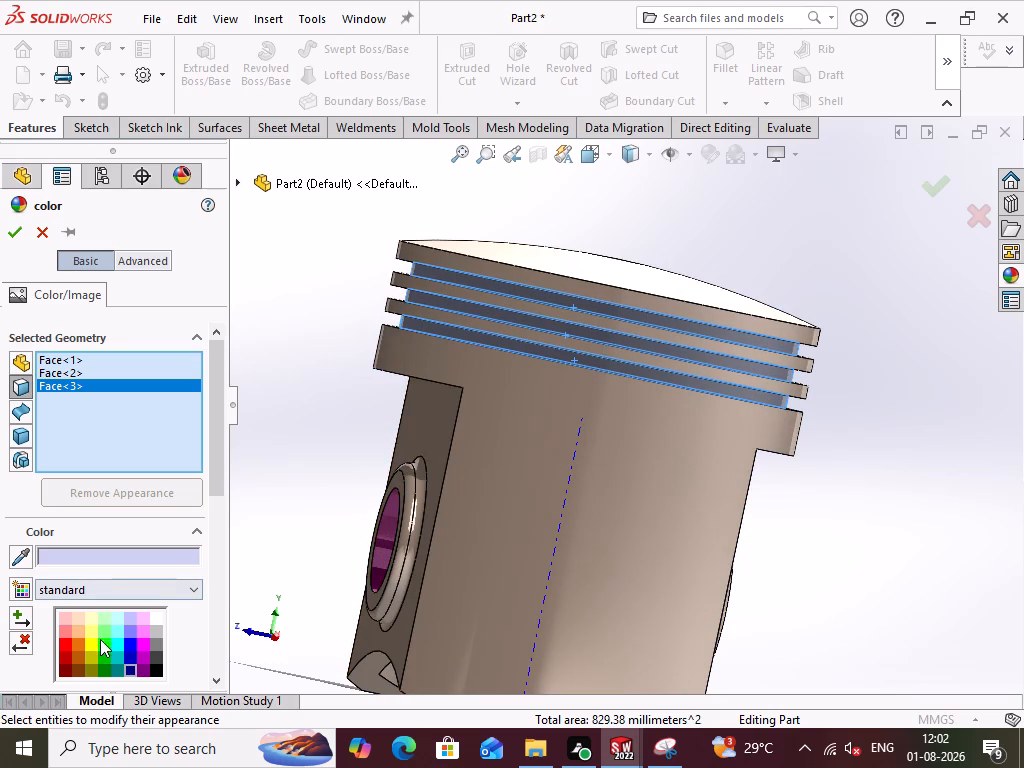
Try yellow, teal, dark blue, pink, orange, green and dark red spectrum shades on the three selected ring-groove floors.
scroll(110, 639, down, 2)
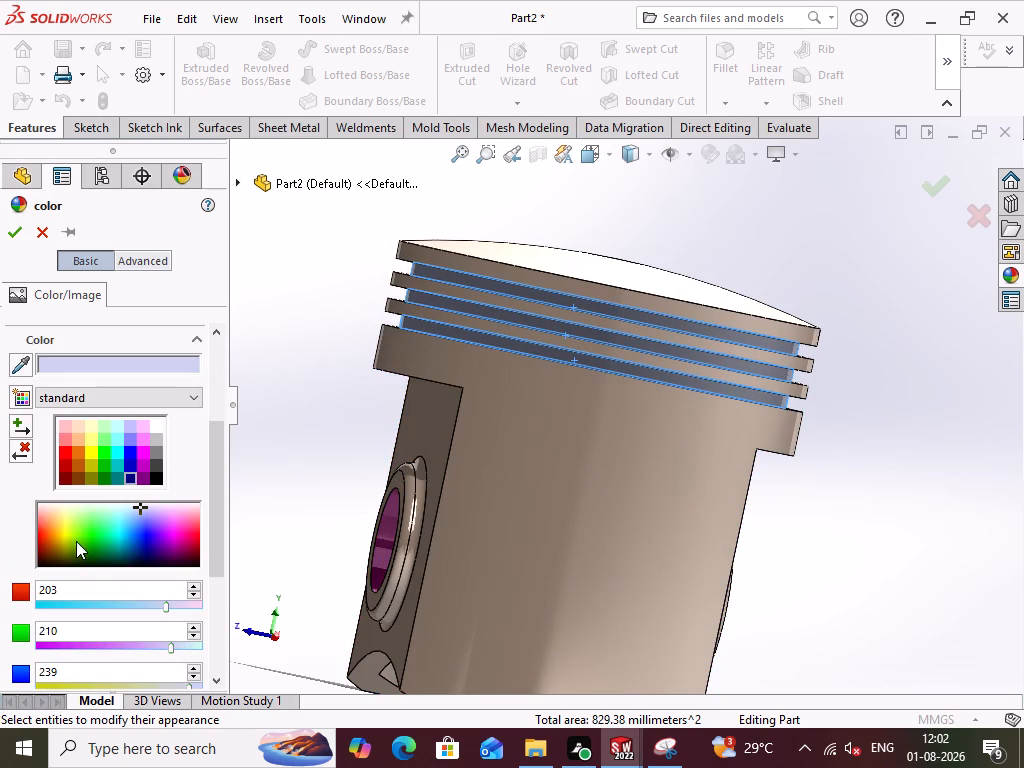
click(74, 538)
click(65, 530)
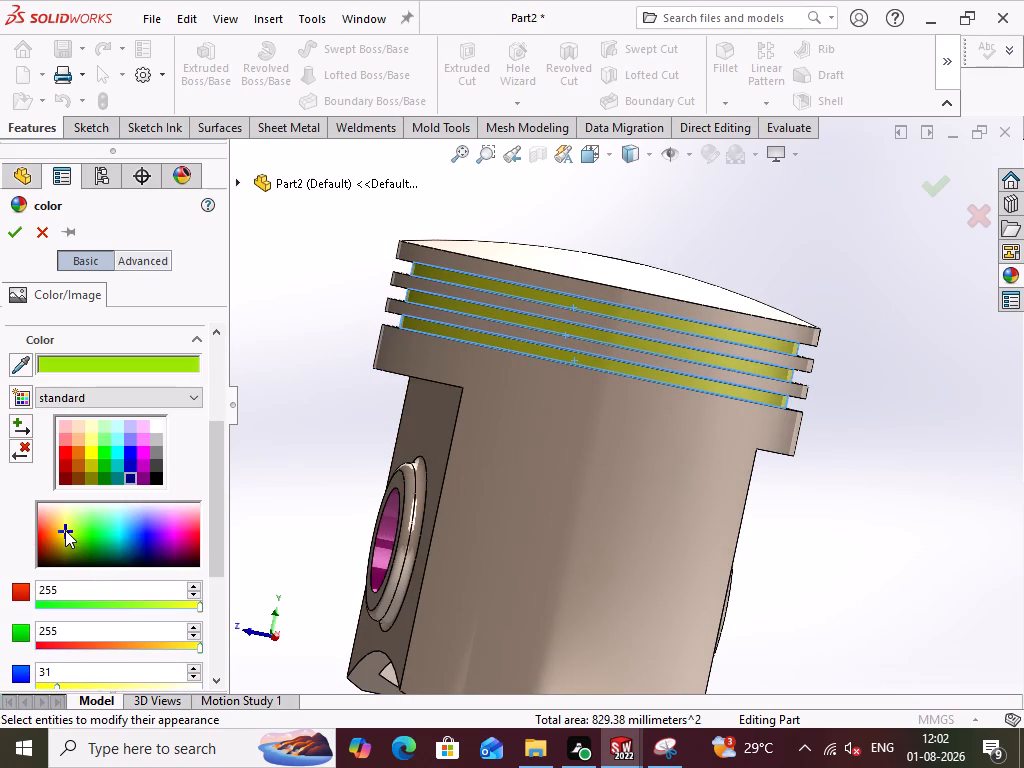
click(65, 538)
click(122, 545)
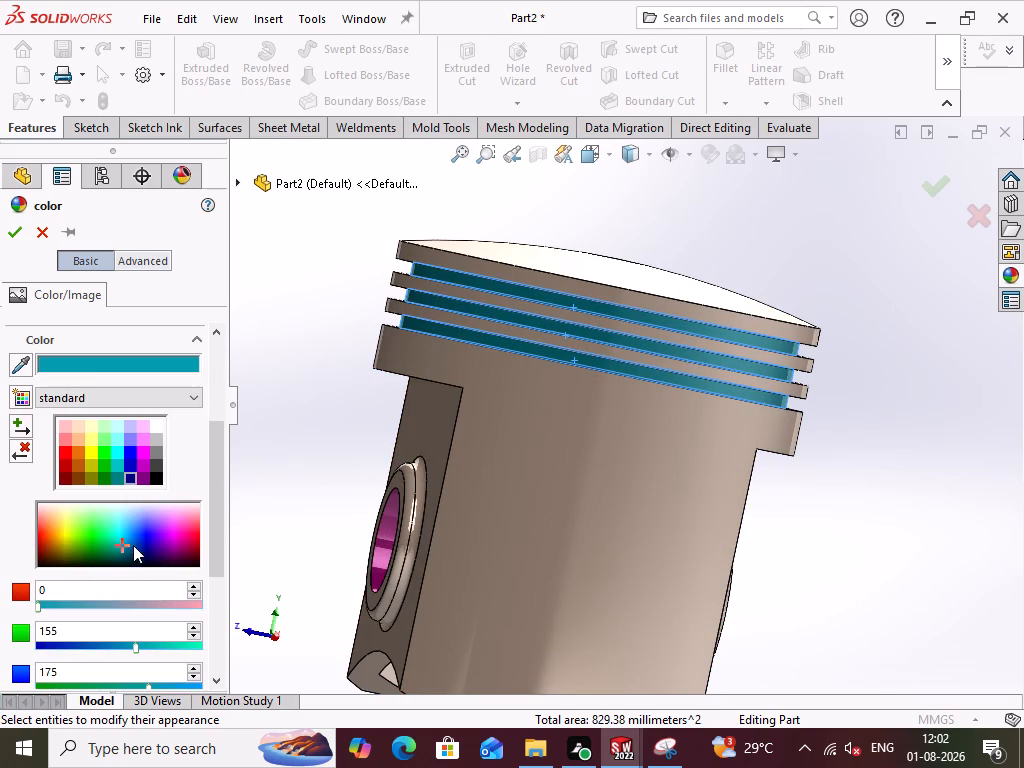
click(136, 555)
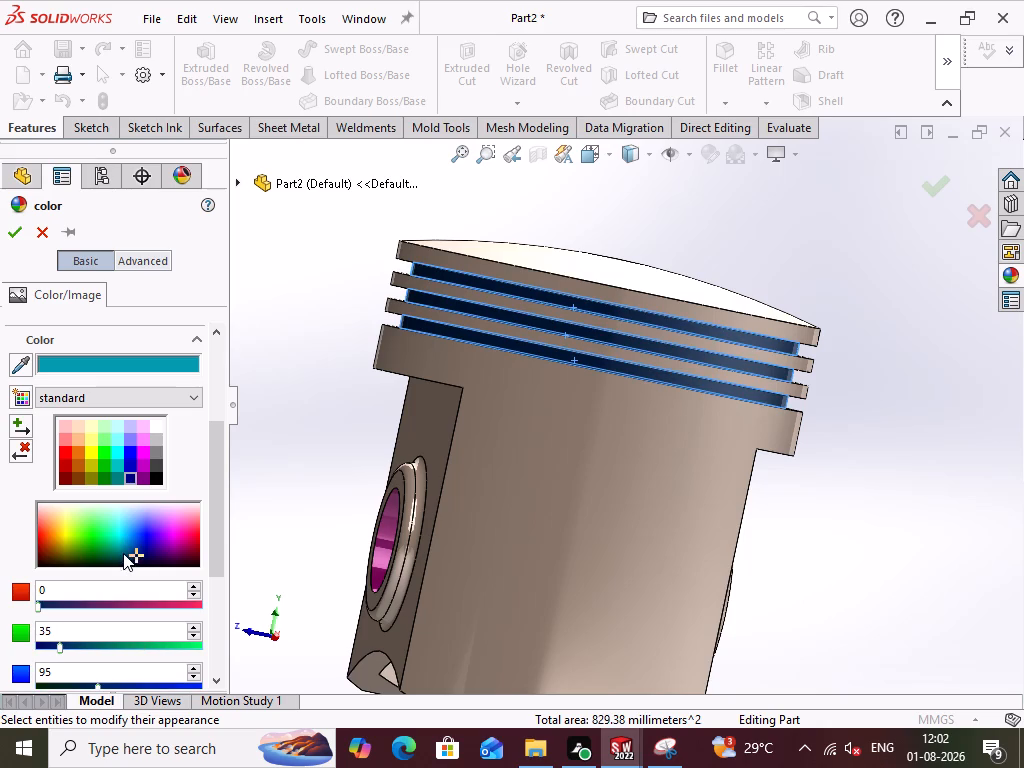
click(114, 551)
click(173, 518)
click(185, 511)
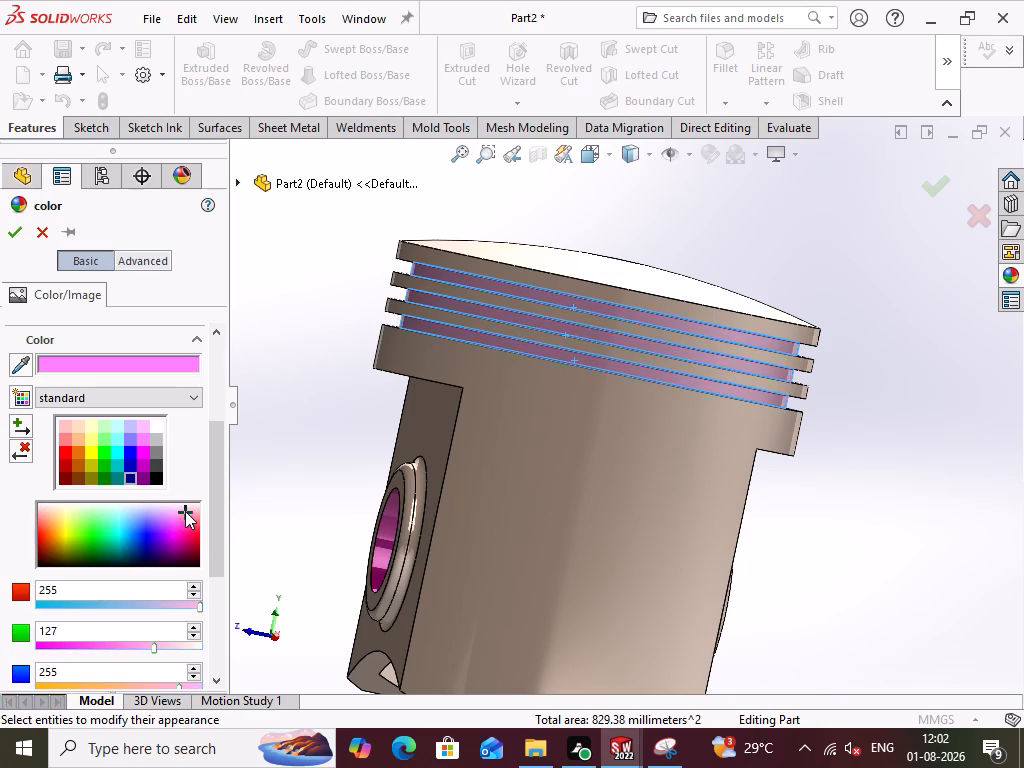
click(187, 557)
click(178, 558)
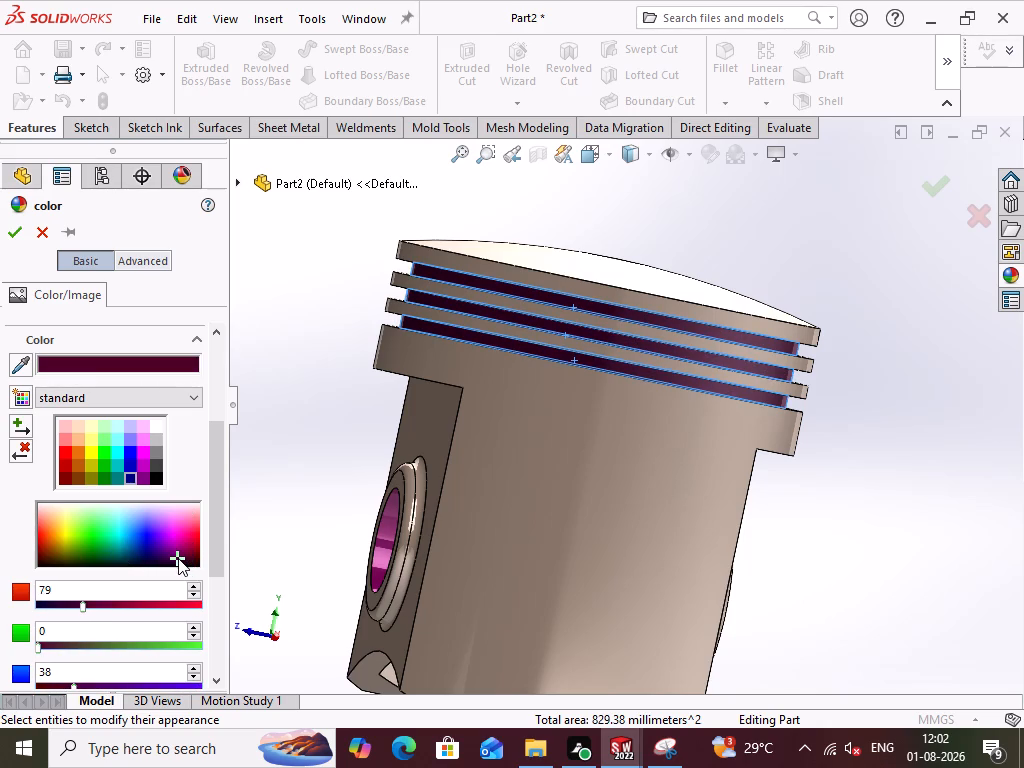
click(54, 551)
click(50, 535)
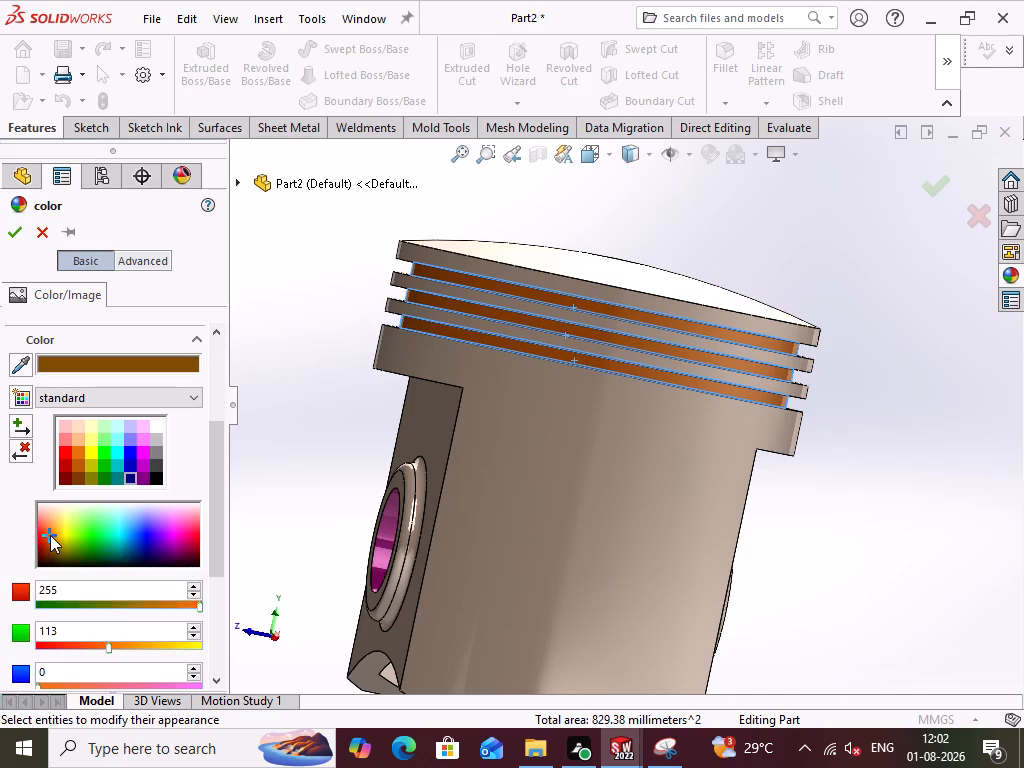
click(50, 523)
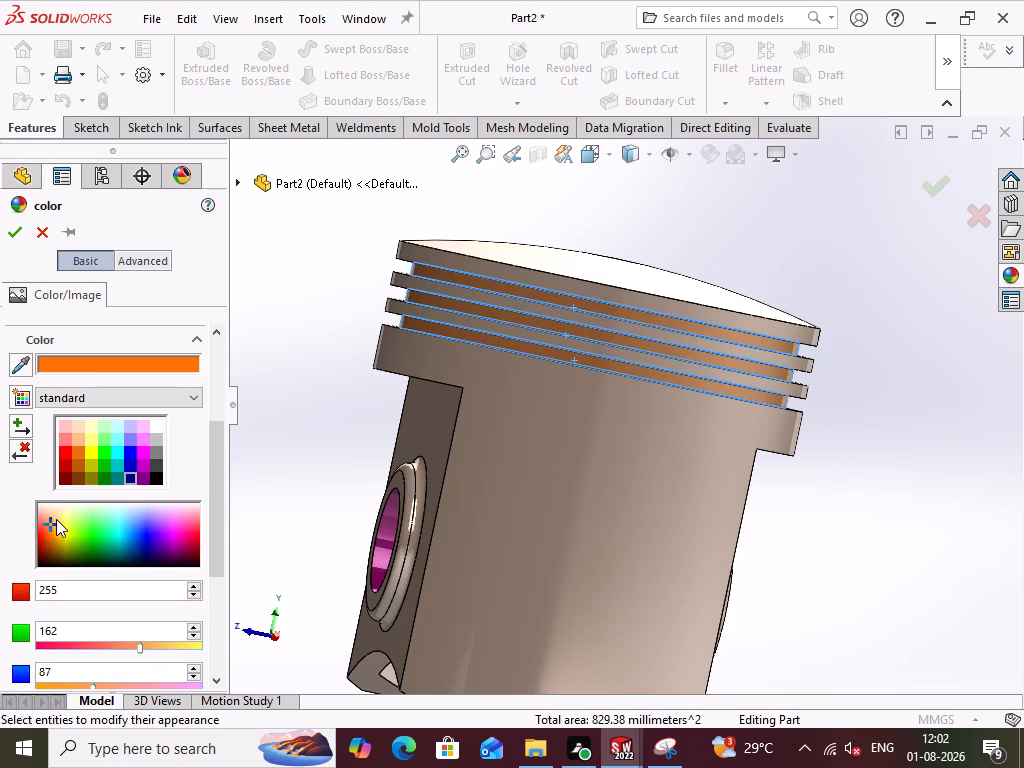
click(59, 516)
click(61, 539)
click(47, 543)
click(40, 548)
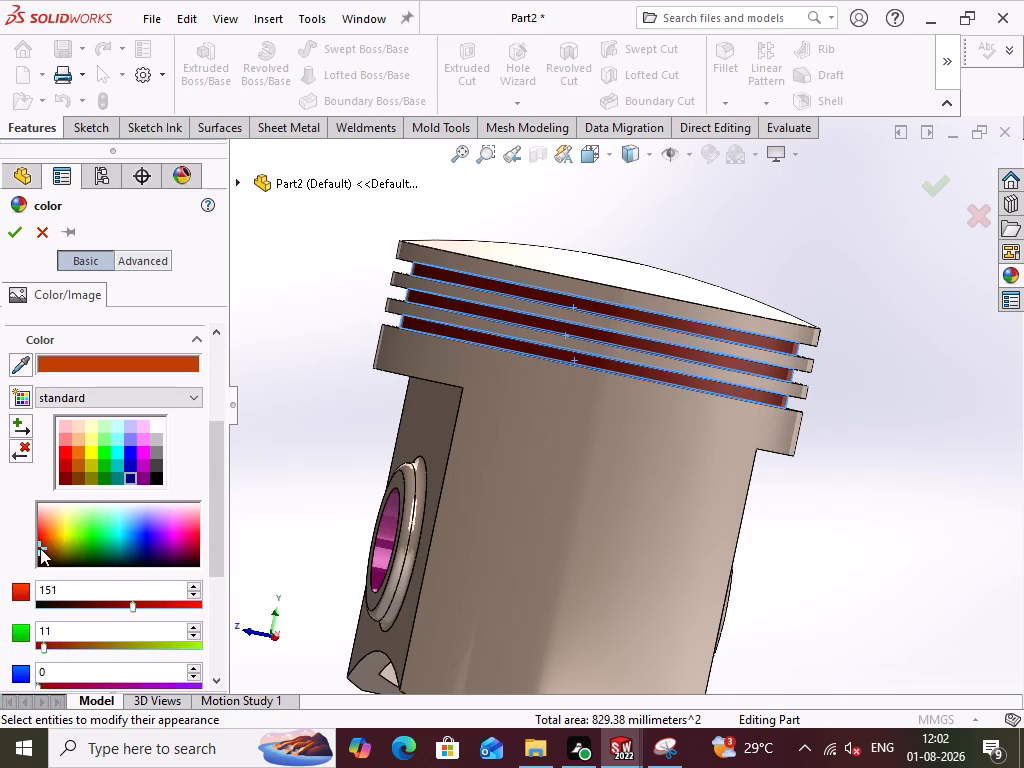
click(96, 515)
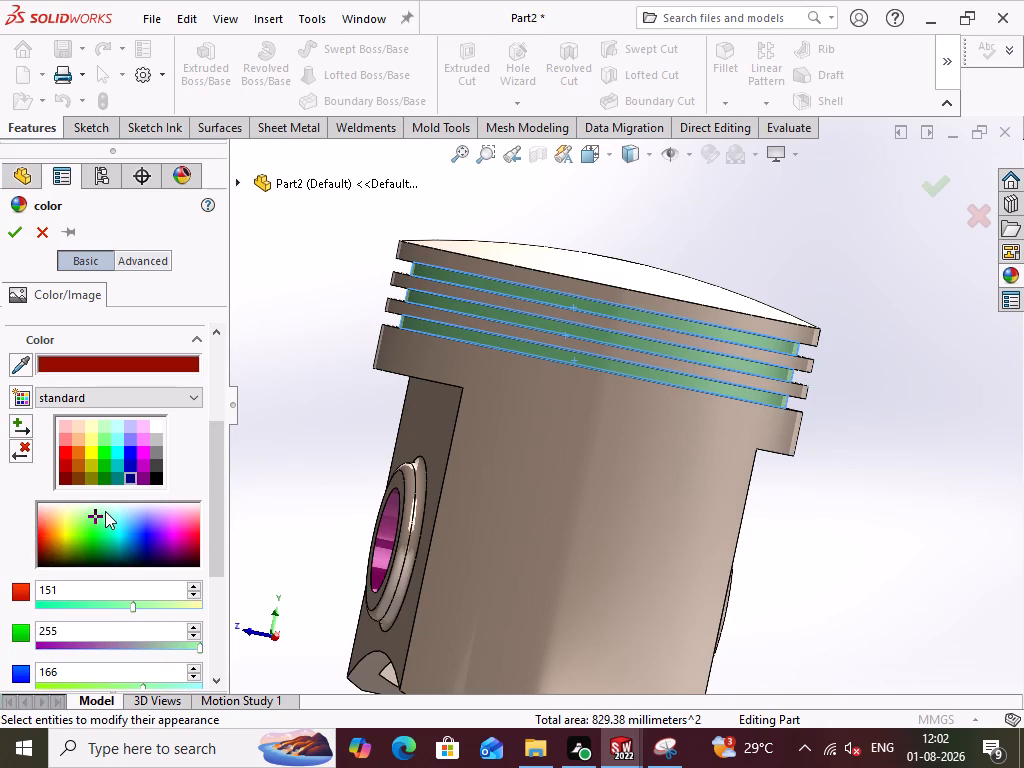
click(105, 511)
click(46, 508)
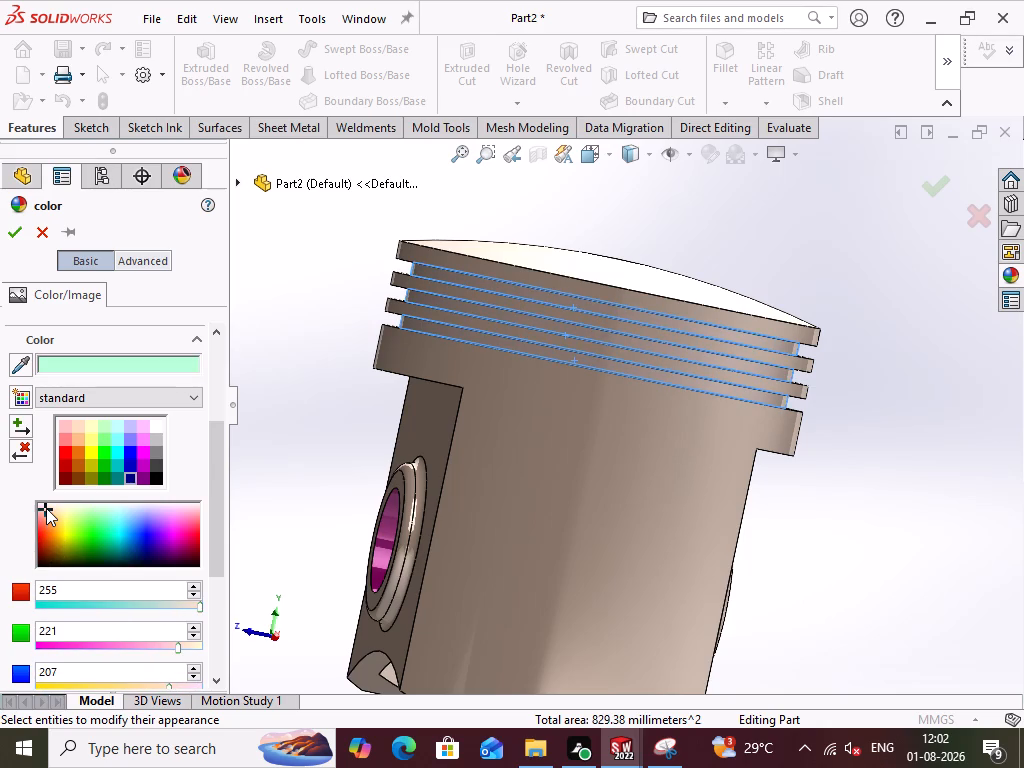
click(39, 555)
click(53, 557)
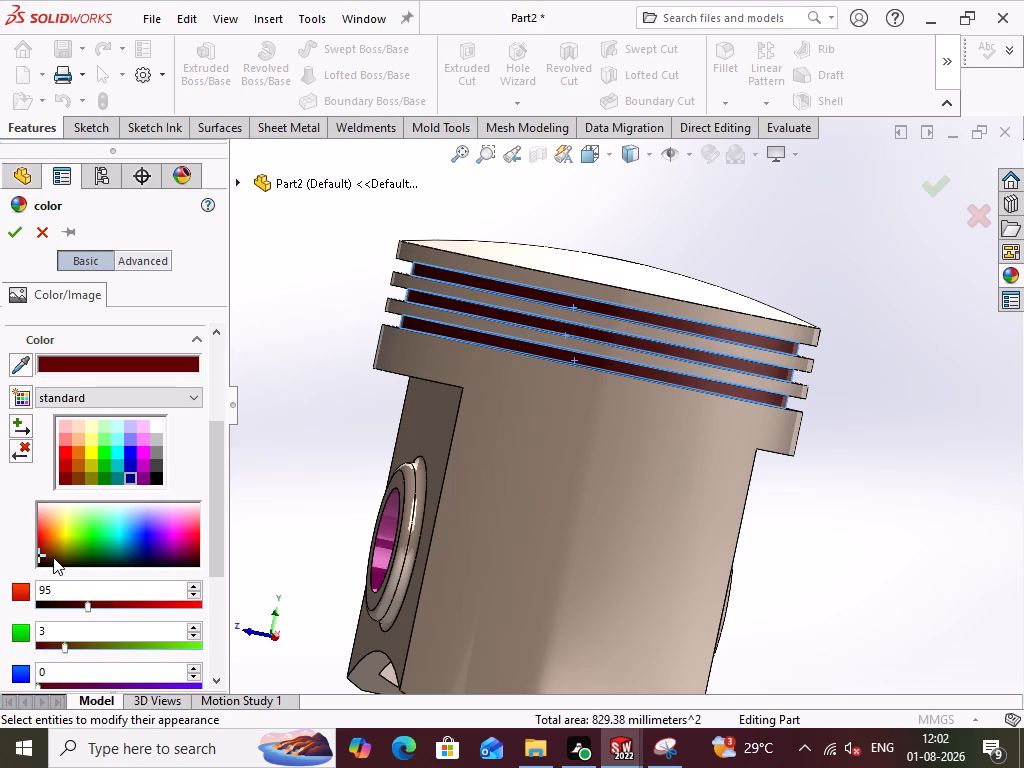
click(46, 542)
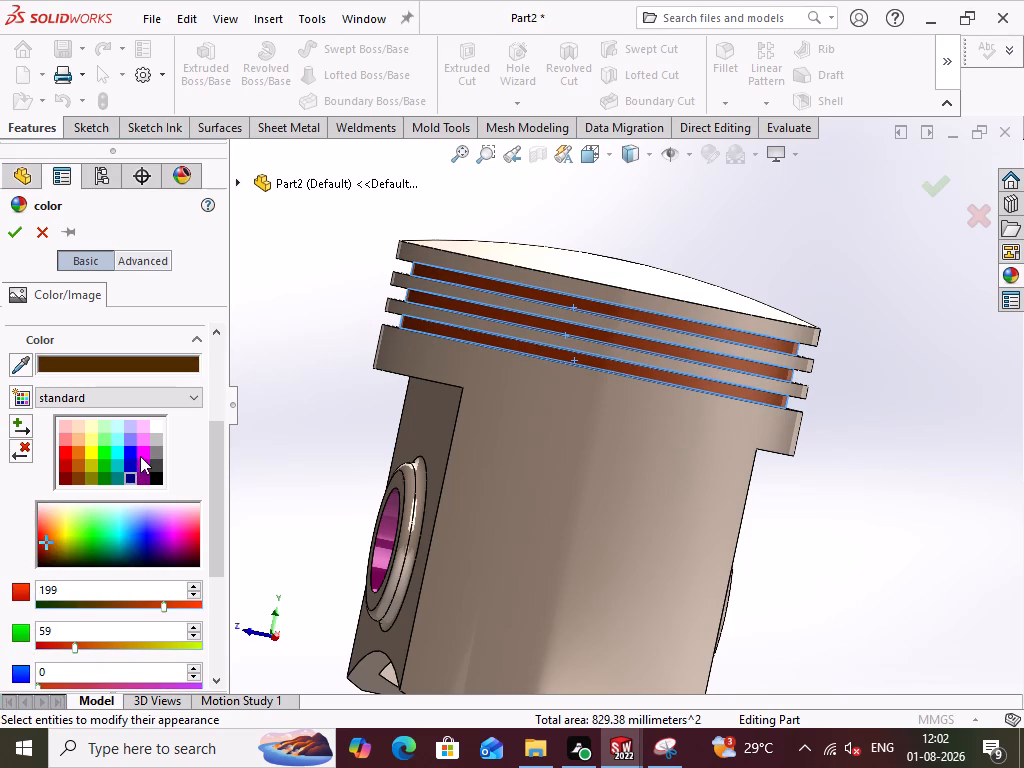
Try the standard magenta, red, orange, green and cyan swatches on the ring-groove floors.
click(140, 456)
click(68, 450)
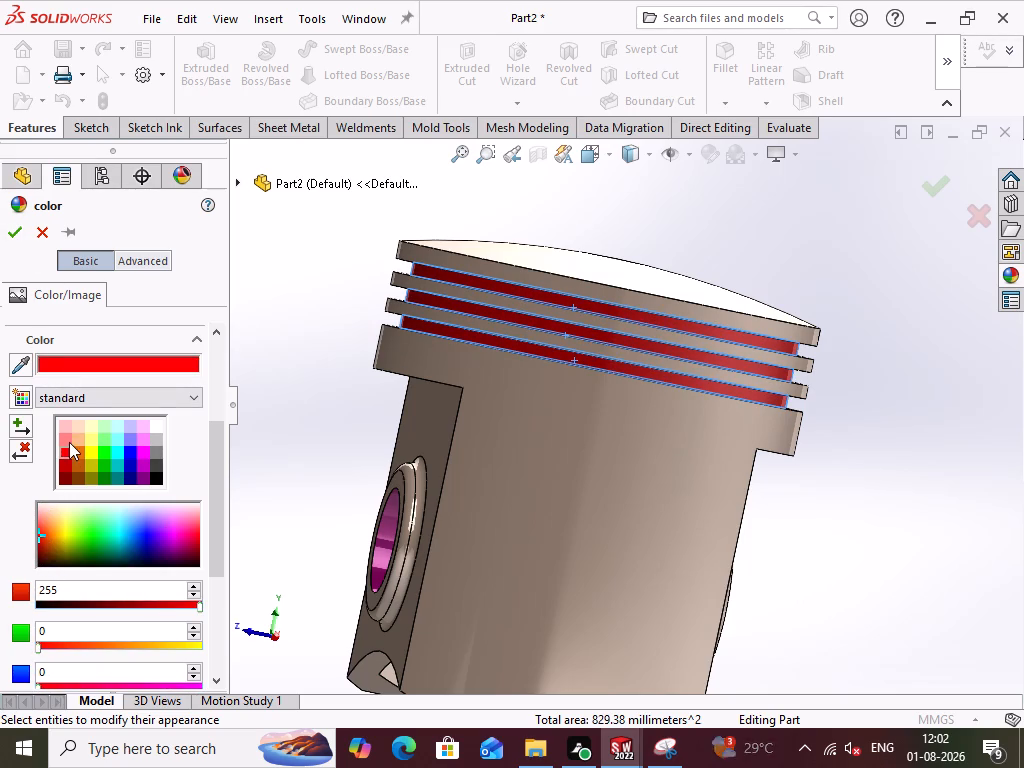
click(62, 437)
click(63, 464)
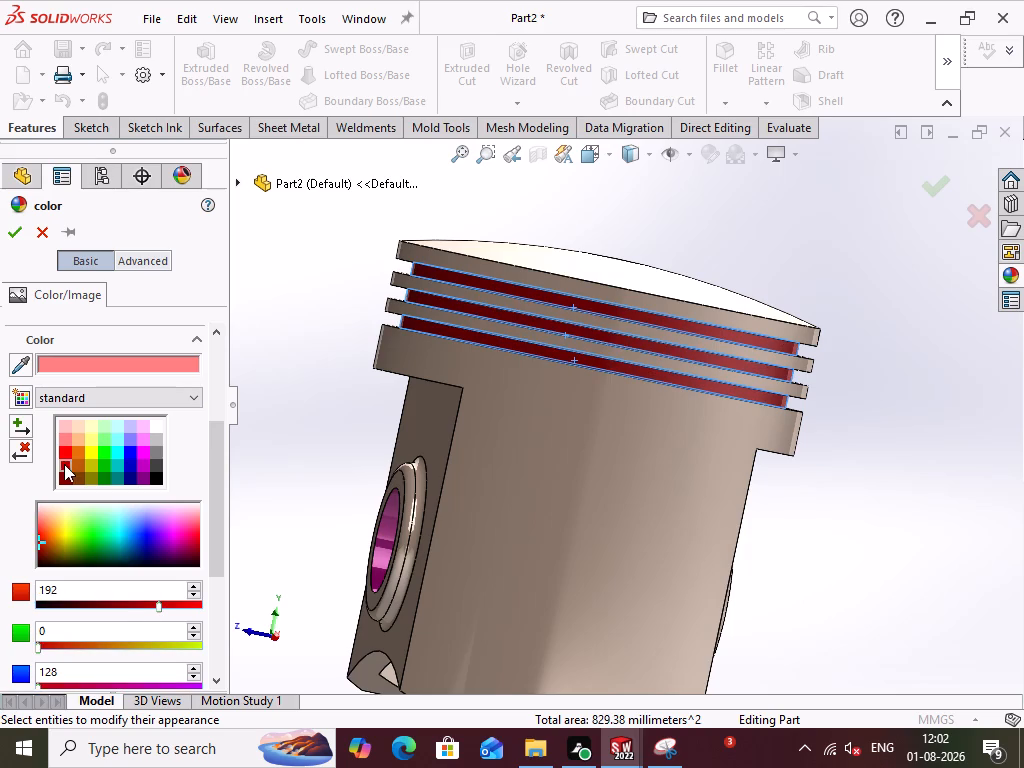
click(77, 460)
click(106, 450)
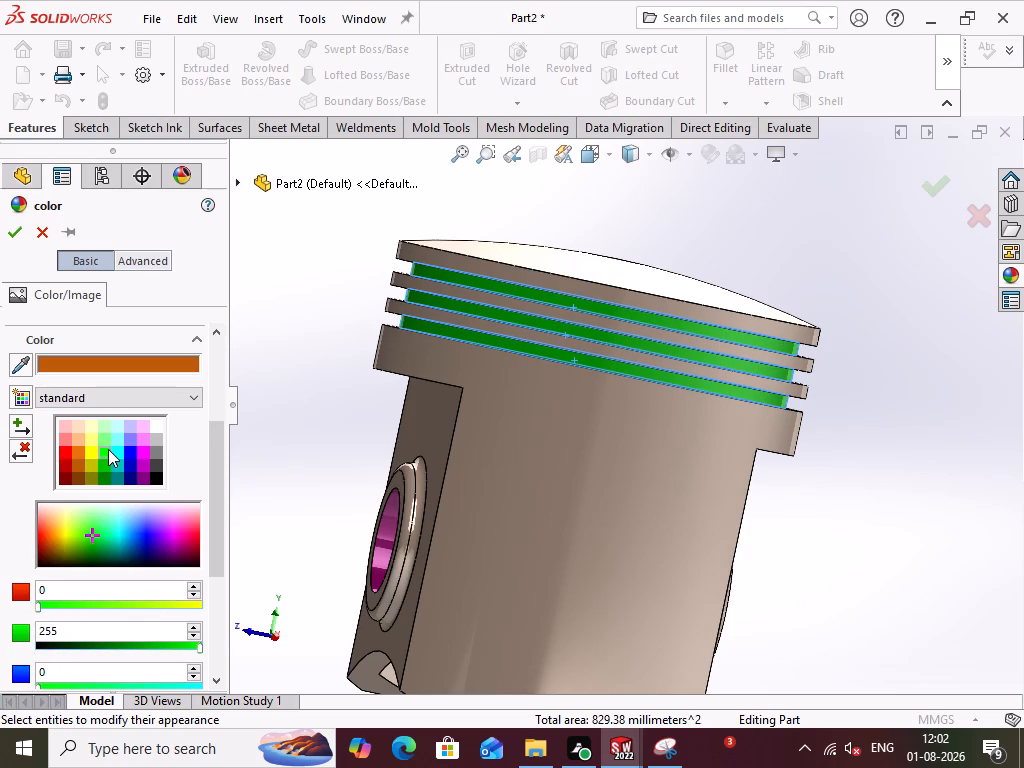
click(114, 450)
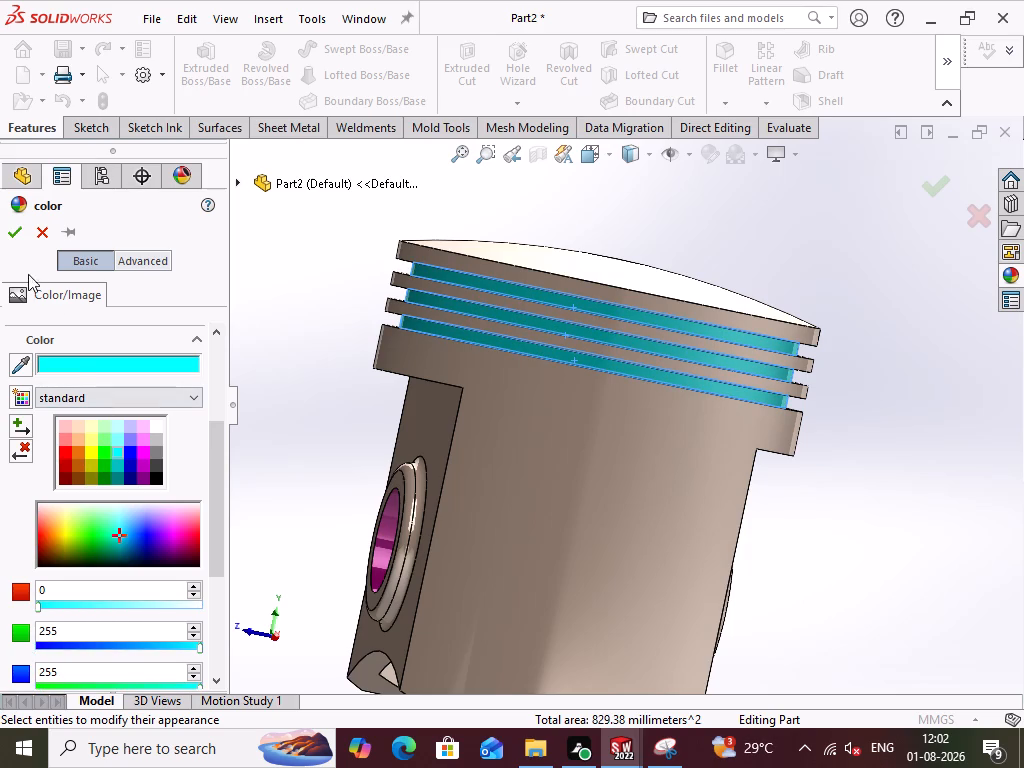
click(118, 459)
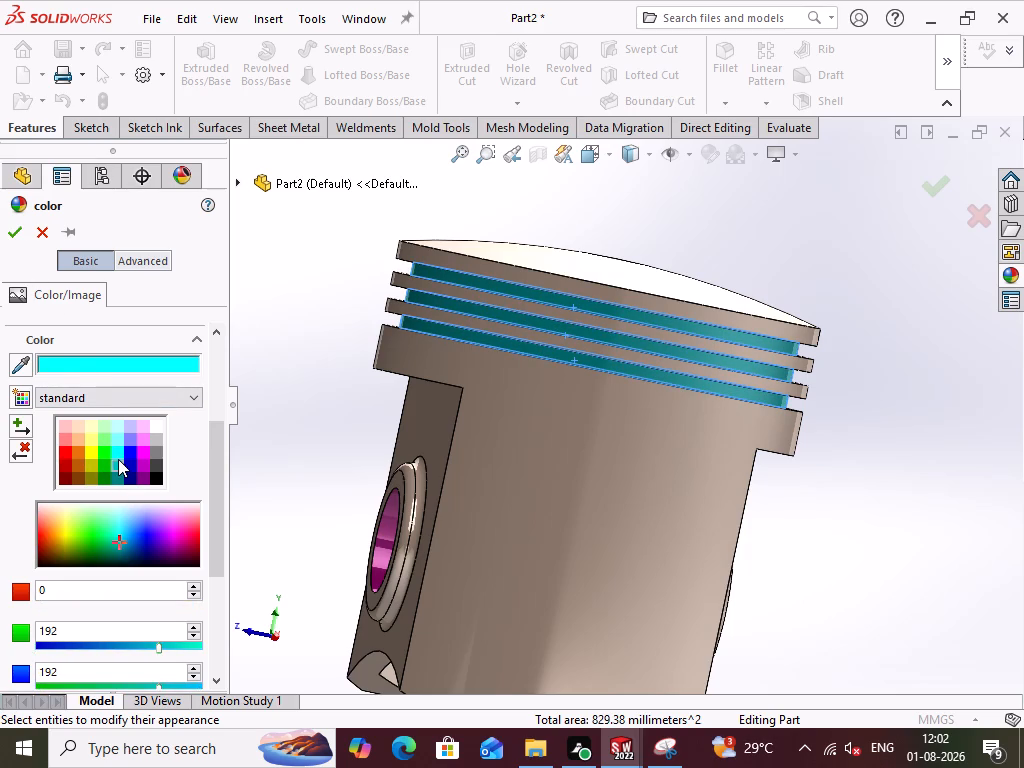
Set the three ring-groove floors to light cyan, RGB 128, 255, 255, and apply the colouring.
click(116, 440)
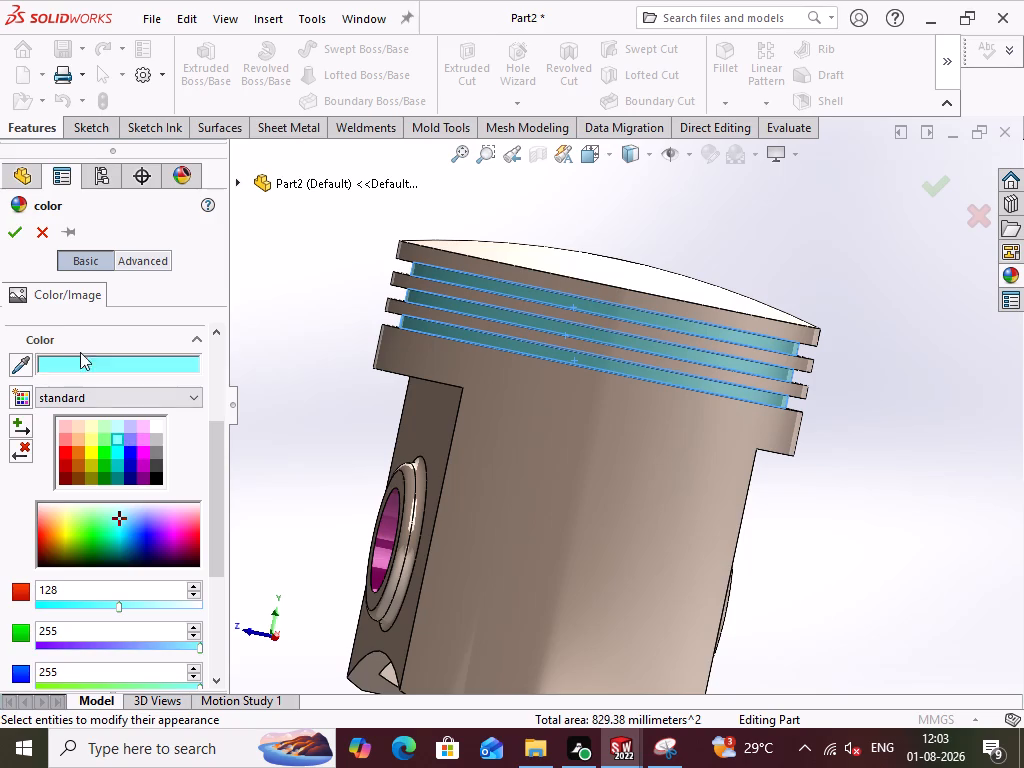
click(8, 224)
click(250, 402)
Examine the coloured piston from all around, including its ring grooves, pin holes and hollow underside.
middle_drag(291, 430, 402, 459)
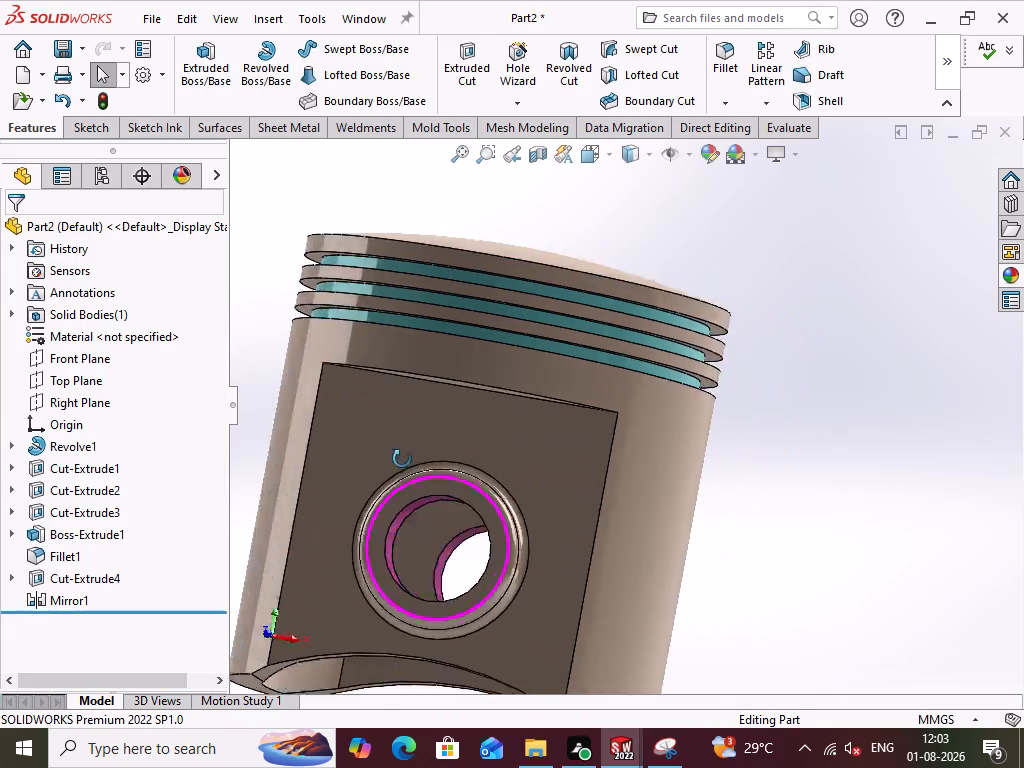
middle_drag(402, 459, 492, 496)
scroll(487, 502, up, 4)
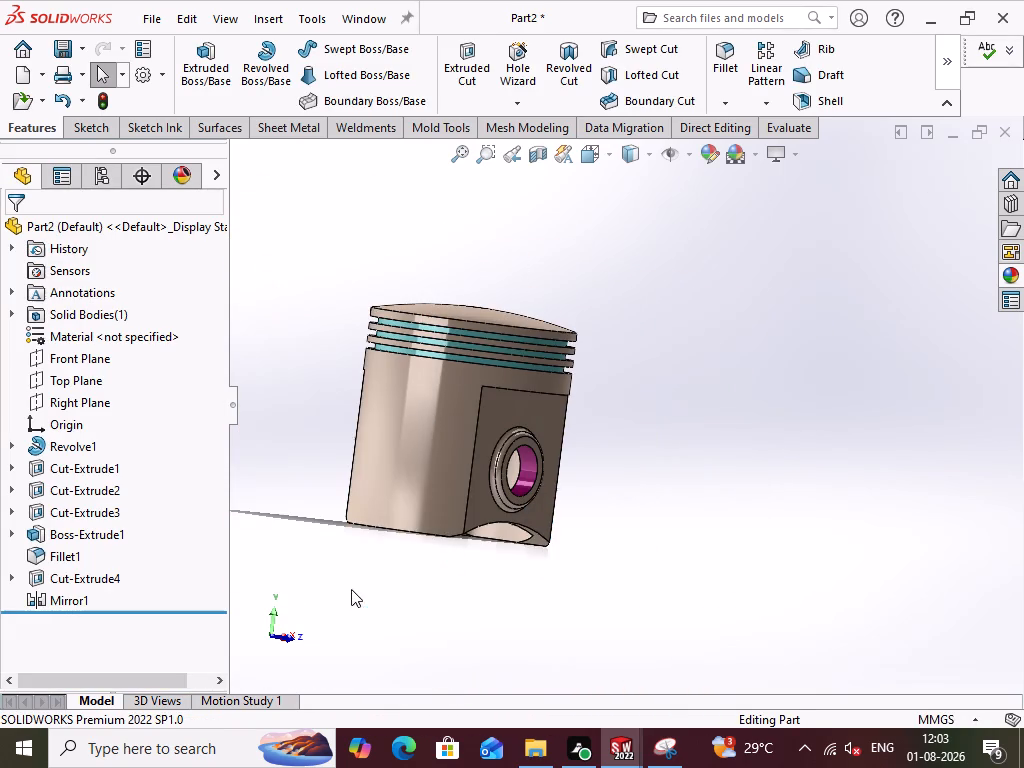
click(351, 589)
middle_drag(392, 582, 438, 393)
scroll(392, 582, up, 1)
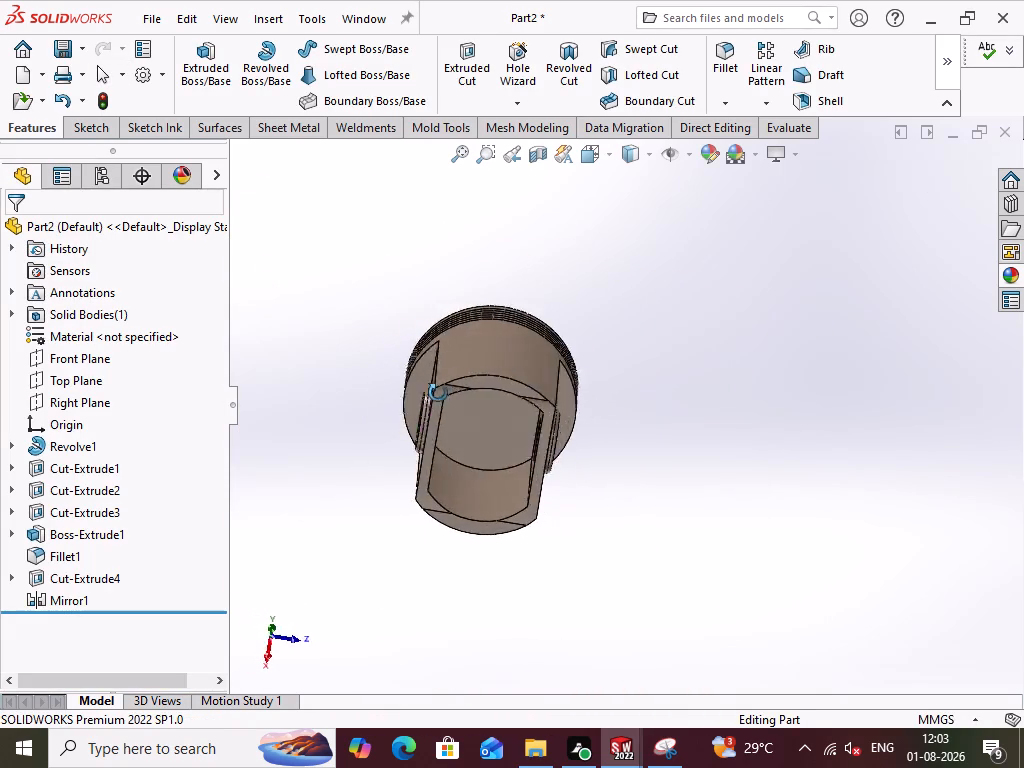
middle_drag(438, 393, 546, 516)
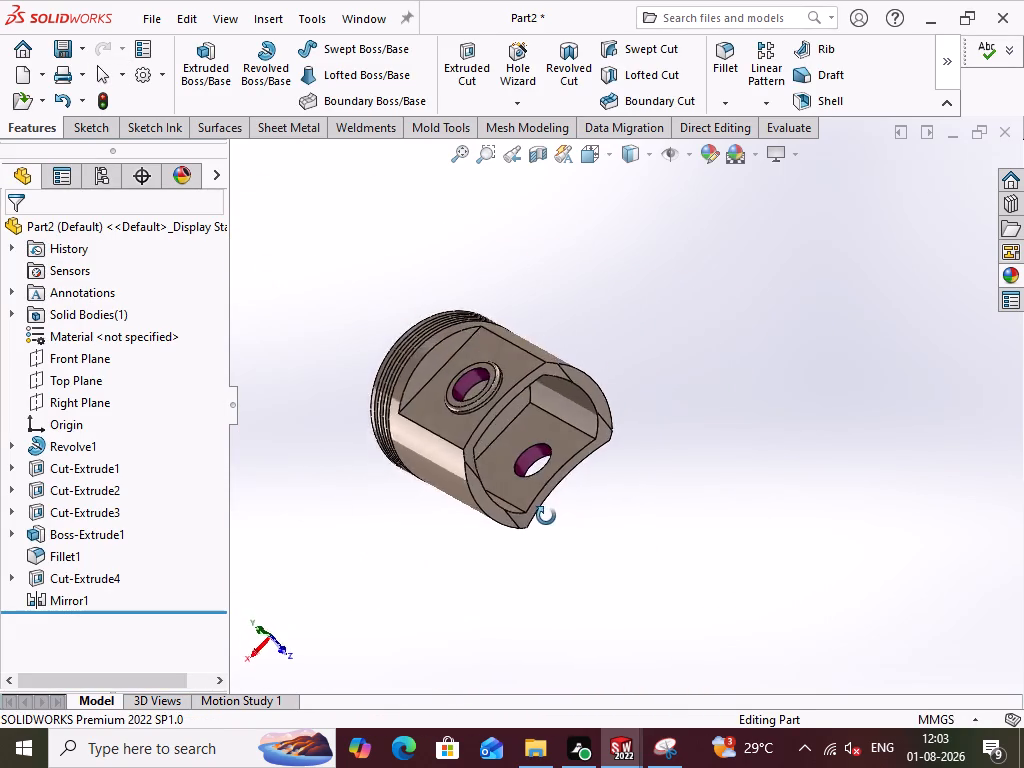
middle_drag(546, 516, 514, 457)
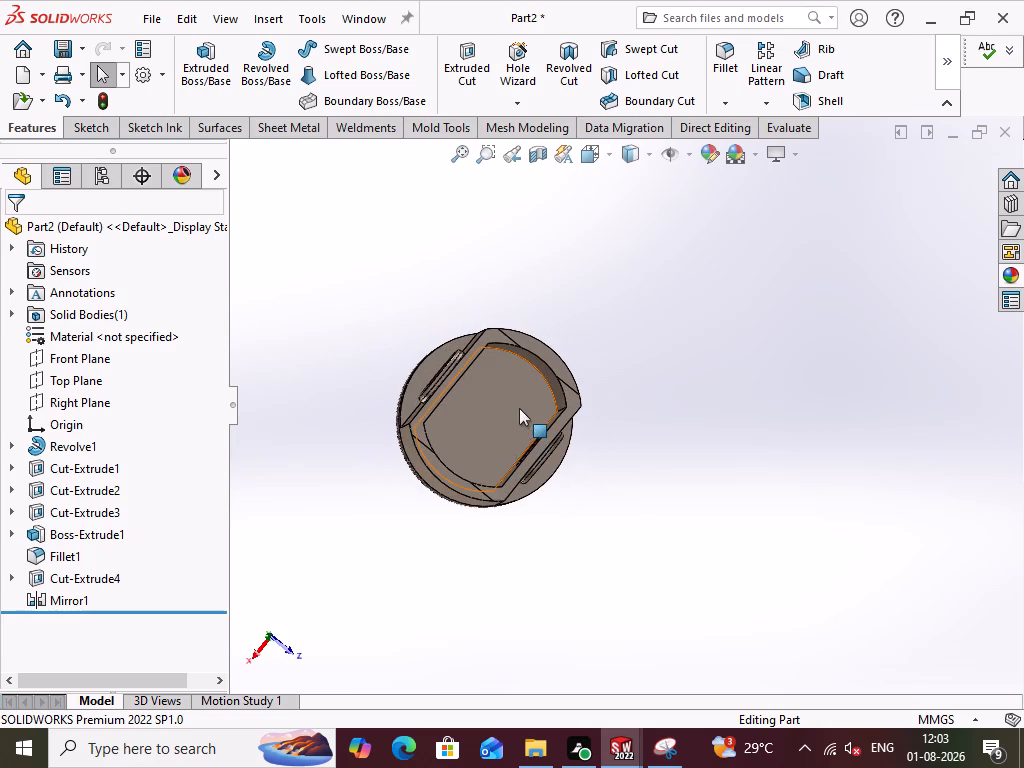
middle_drag(624, 498, 720, 535)
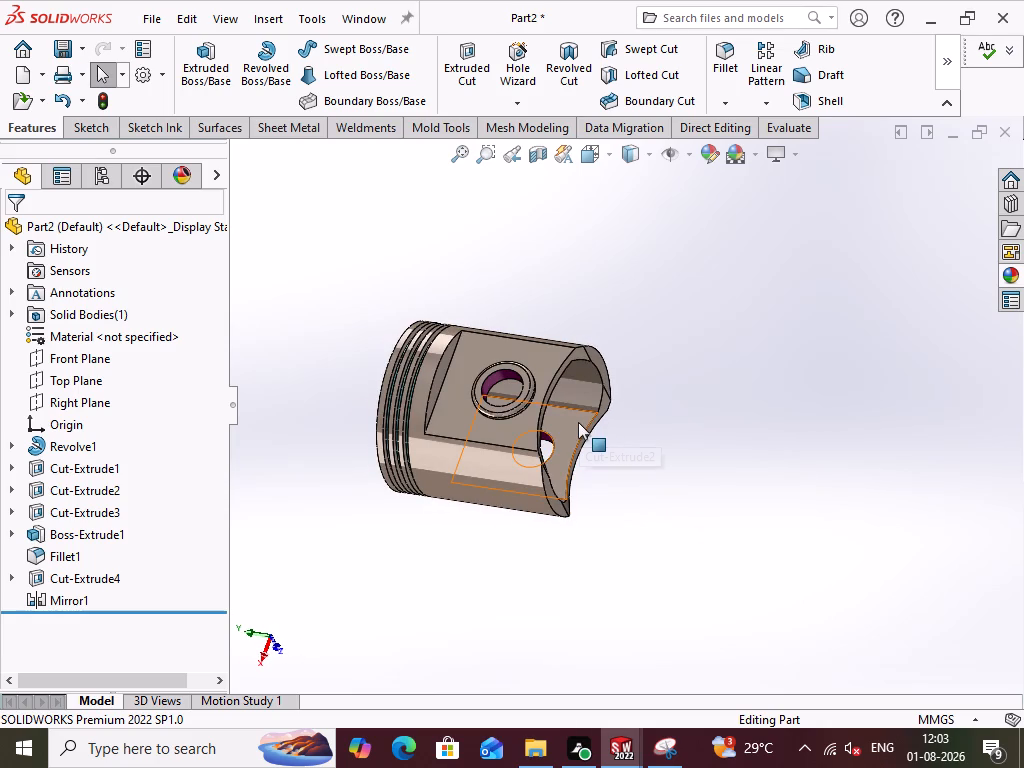
click(686, 493)
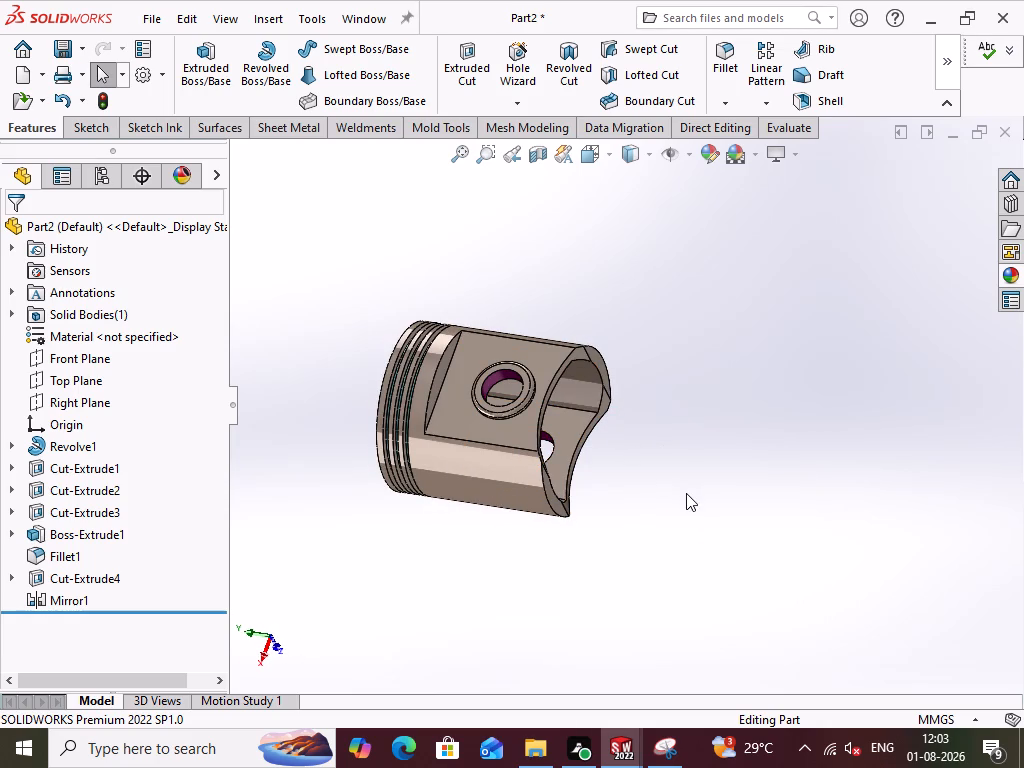
middle_drag(686, 493, 640, 511)
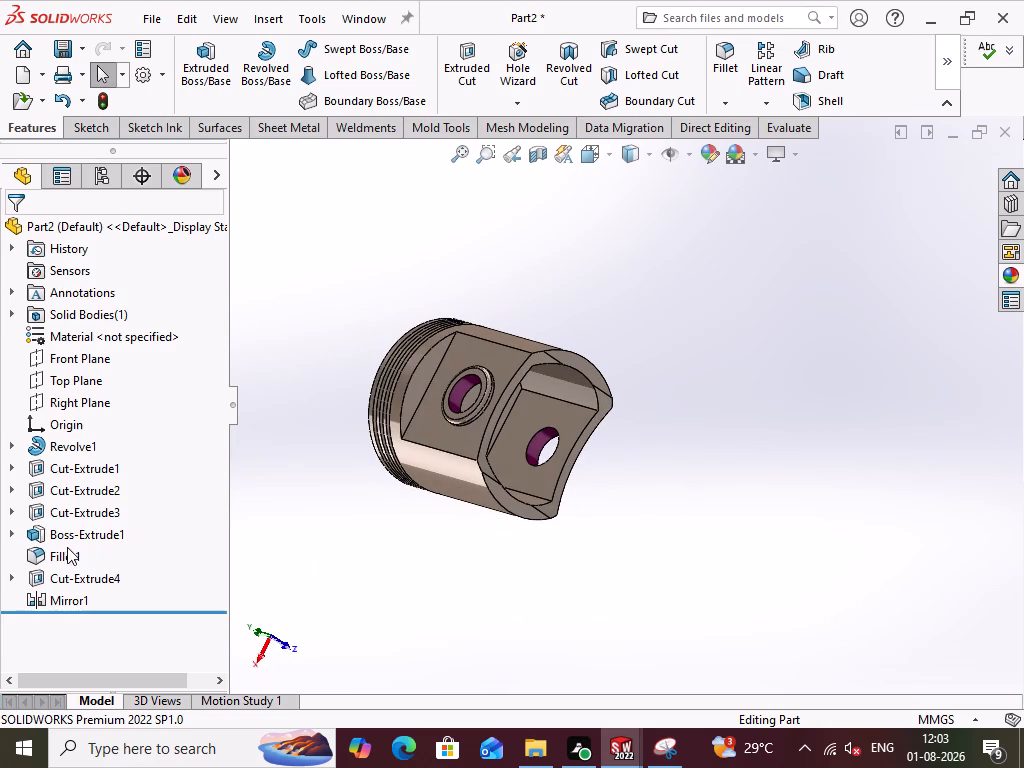
Colour the piston's hollow interior, feature Cut-Extrude2, with the standard medium grey swatch and apply it.
click(94, 491)
click(218, 460)
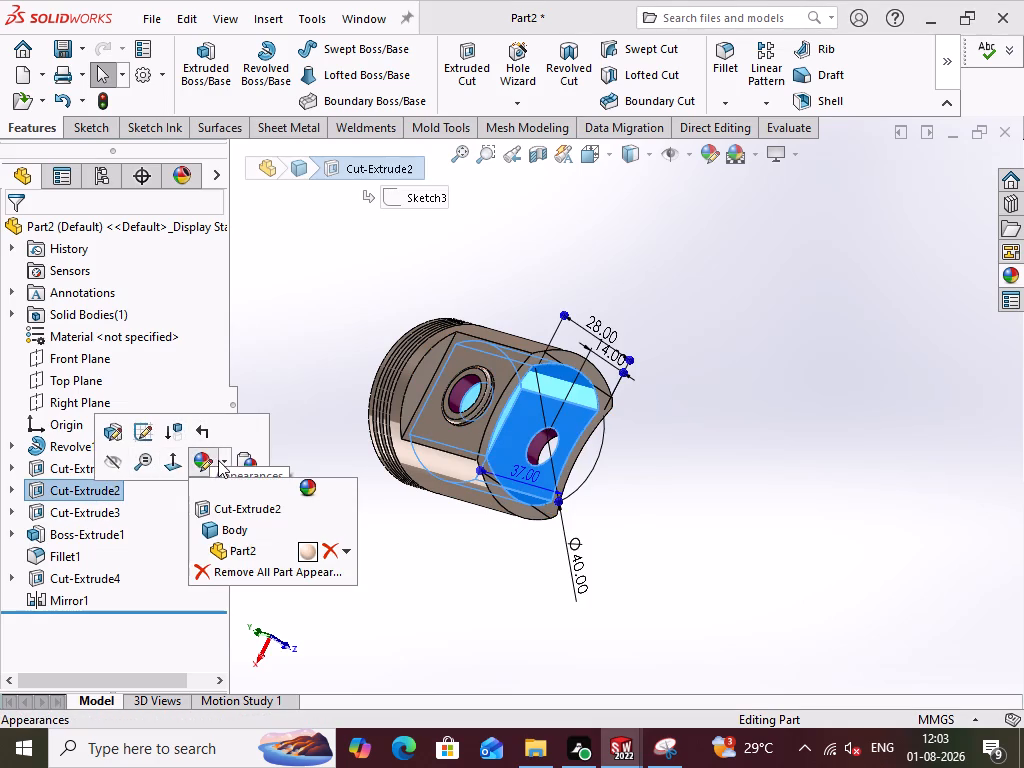
click(241, 509)
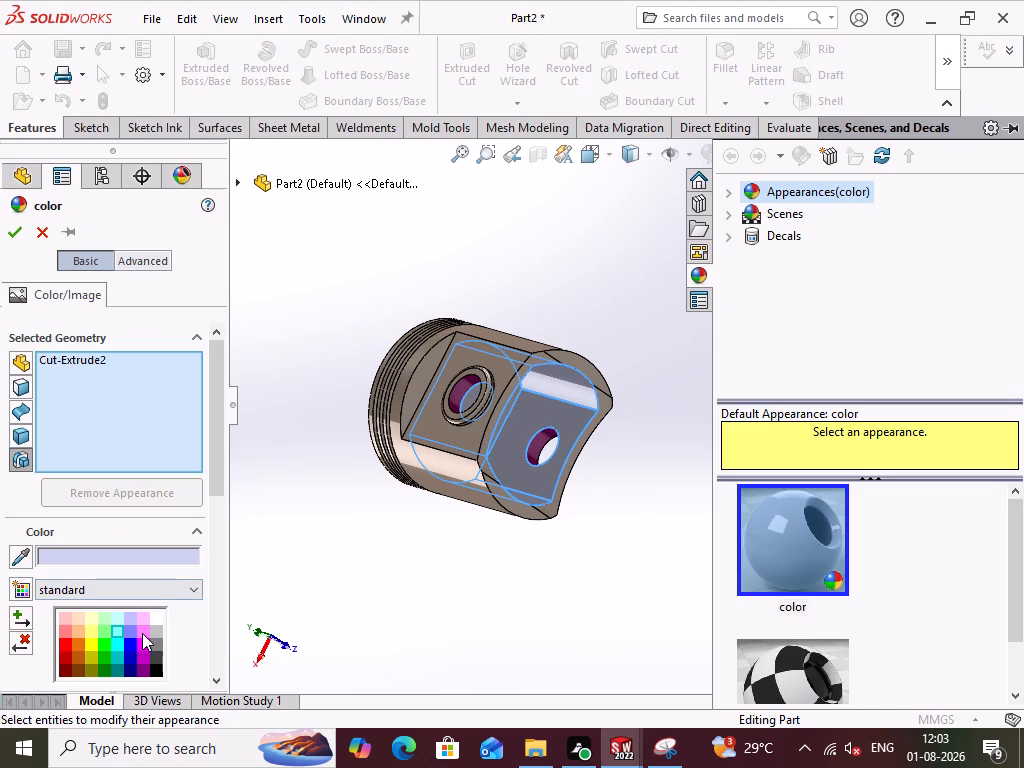
click(142, 632)
middle_drag(326, 608, 286, 589)
click(155, 631)
middle_drag(344, 614, 401, 540)
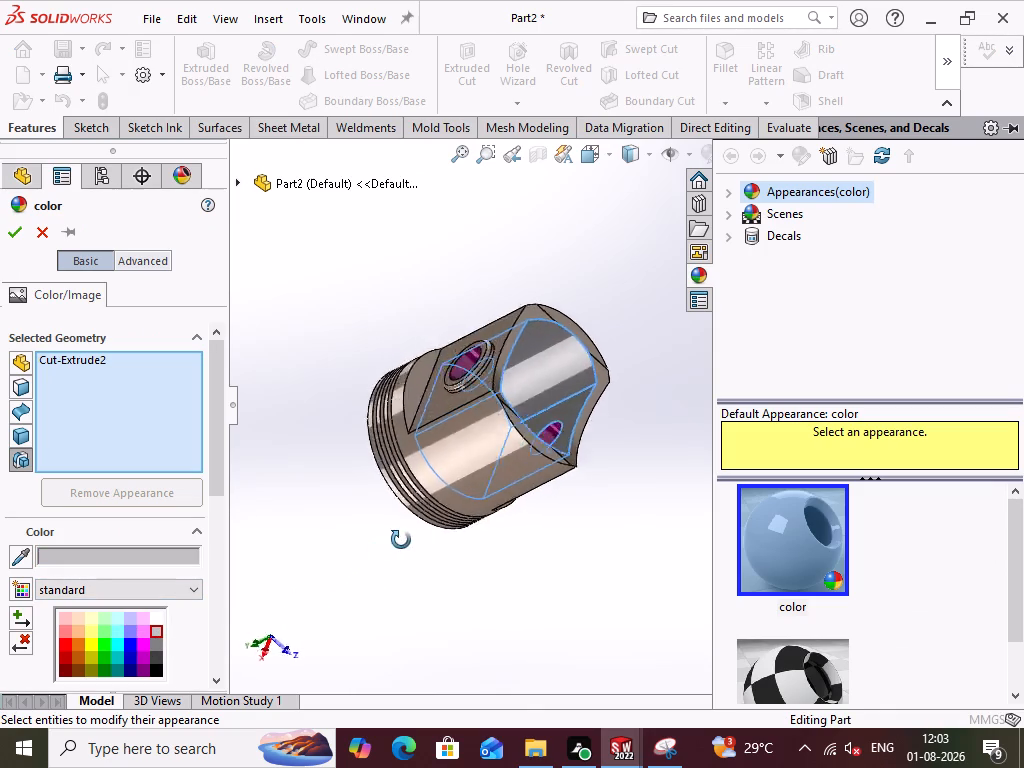
middle_drag(401, 540, 438, 599)
click(153, 646)
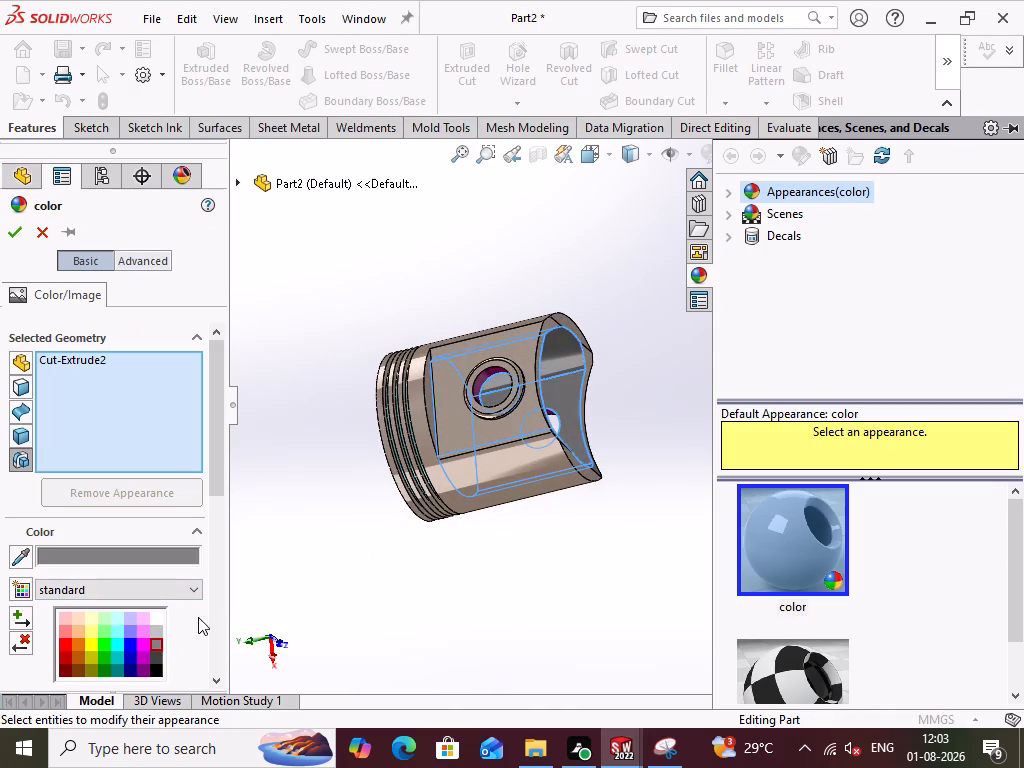
middle_drag(380, 593, 290, 636)
click(5, 224)
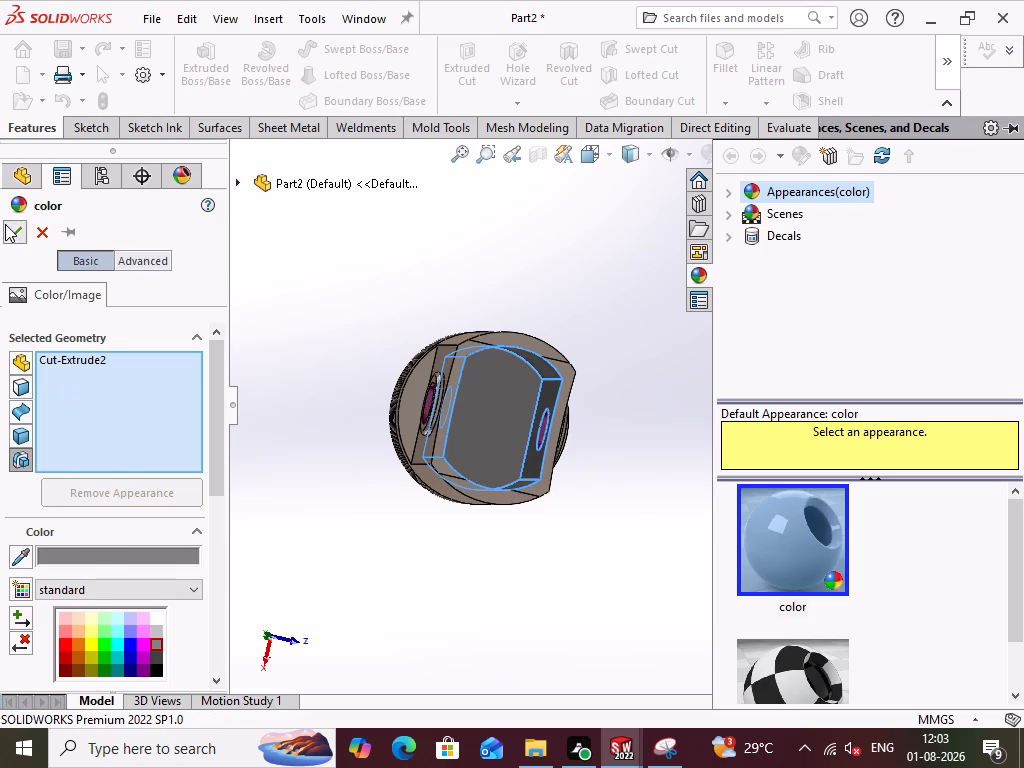
click(384, 549)
Inspect the coloured interior from below, then the piston's exterior starting from the isometric view.
middle_drag(689, 547, 614, 494)
middle_drag(645, 464, 723, 495)
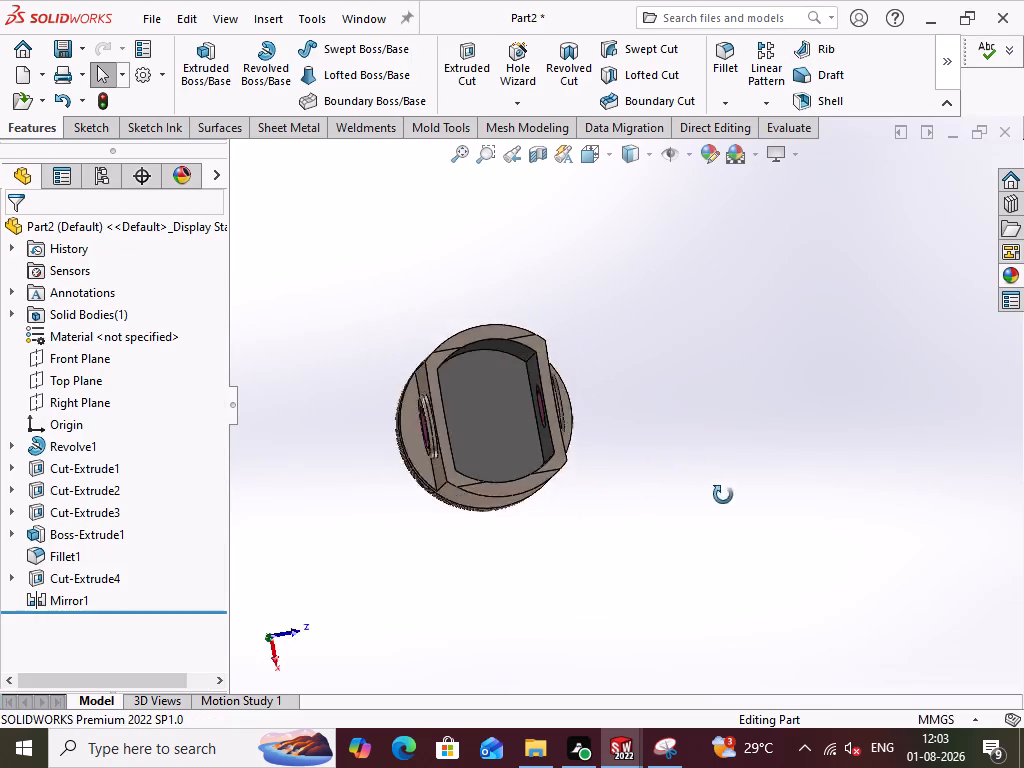
middle_drag(723, 495, 711, 561)
key(ctrl+7)
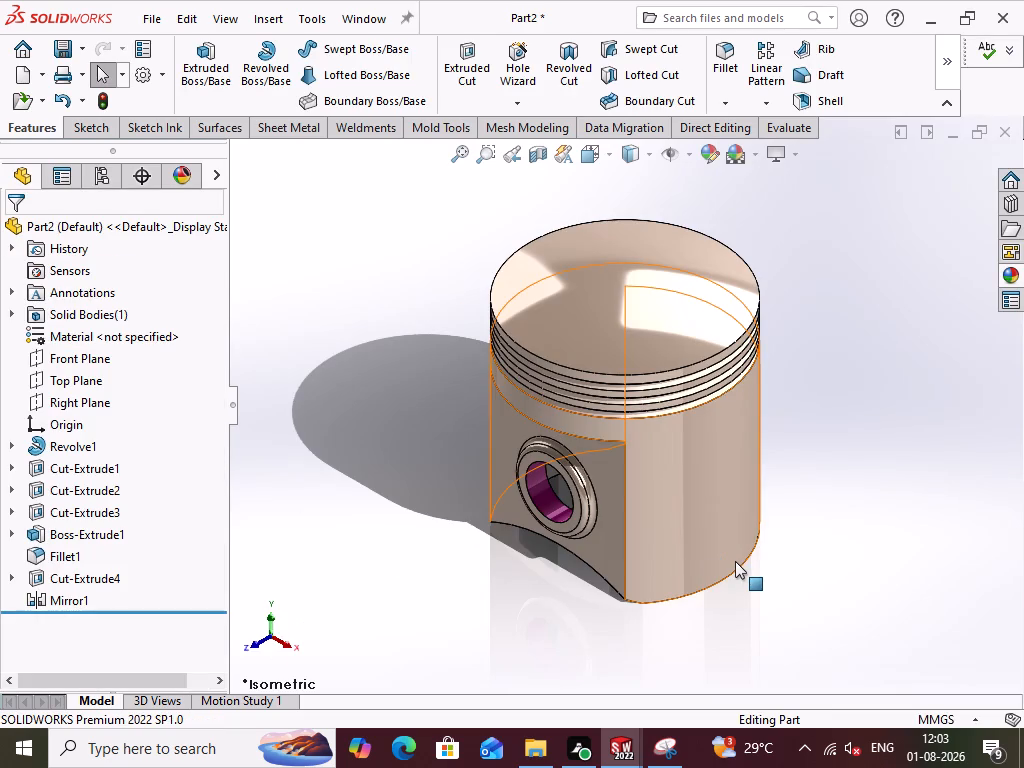
middle_drag(736, 585, 676, 521)
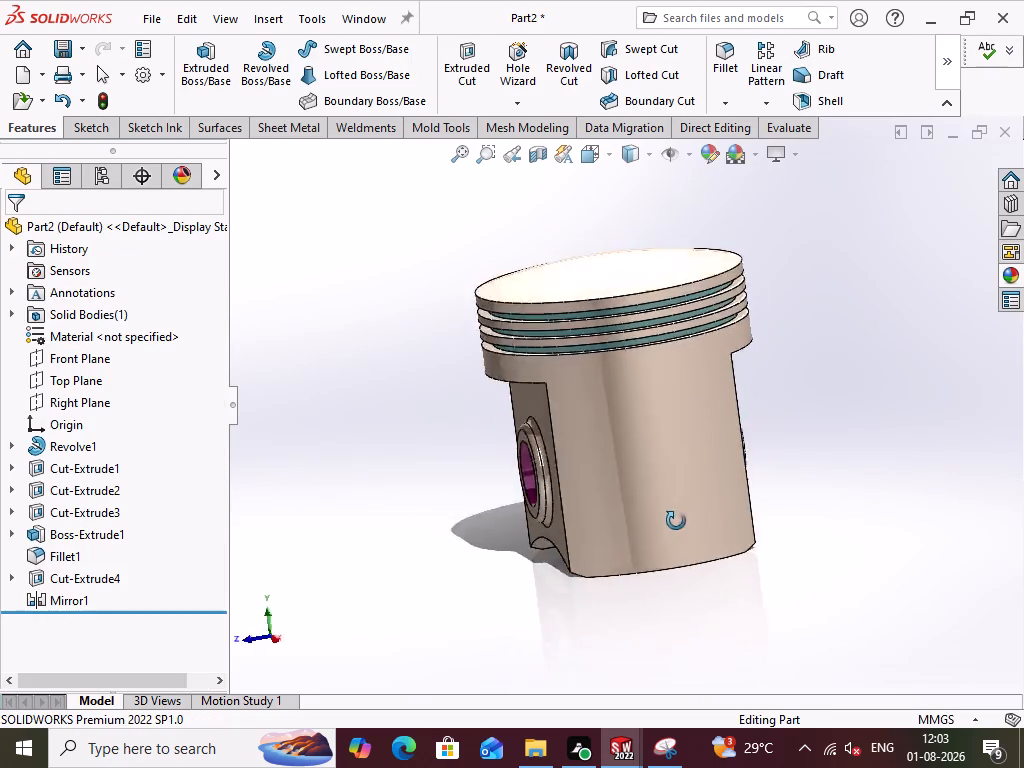
Save the part in isometric view as piston head in the internship folder.
middle_drag(676, 521, 626, 556)
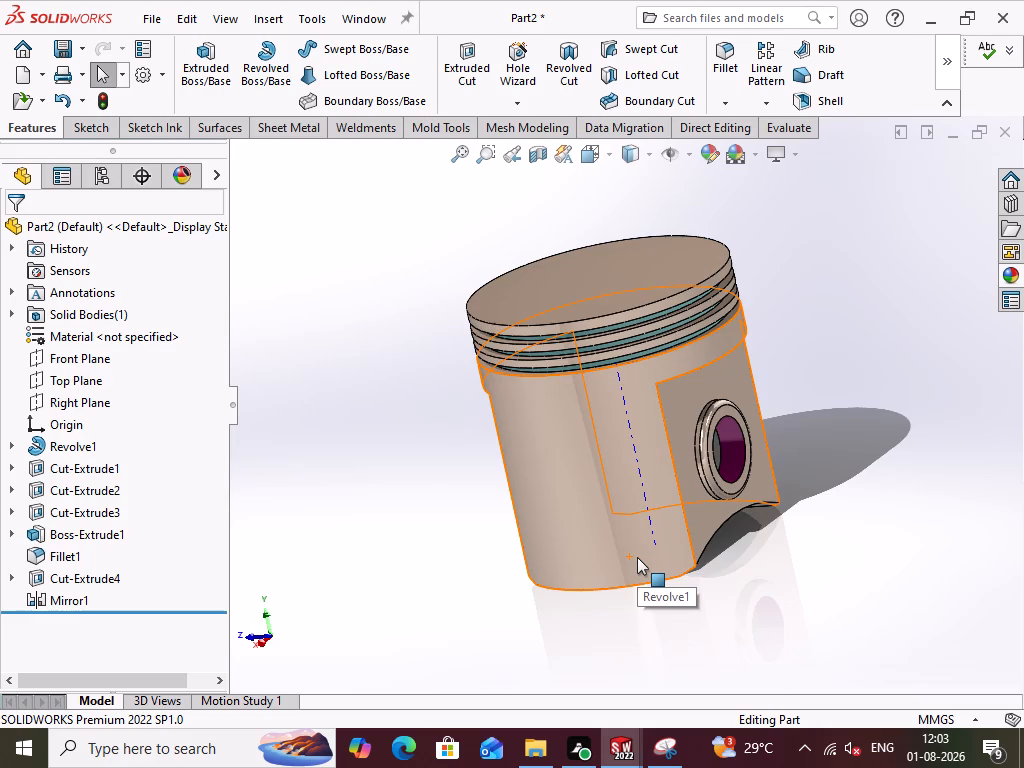
key(ctrl+7)
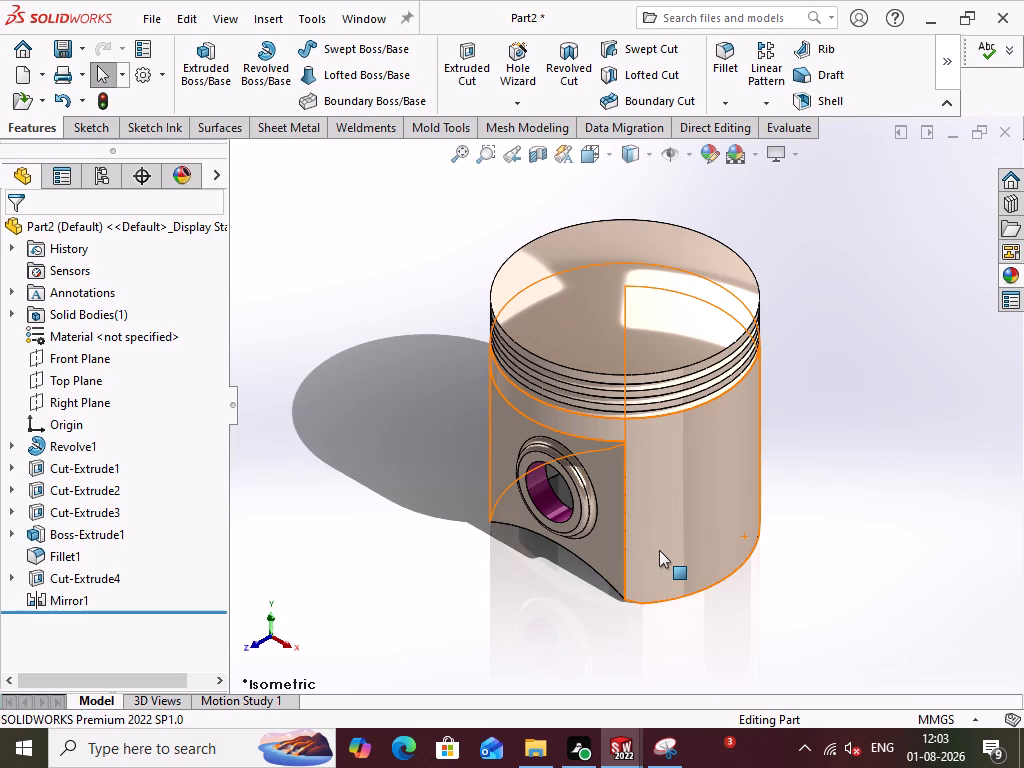
key(ctrl+s)
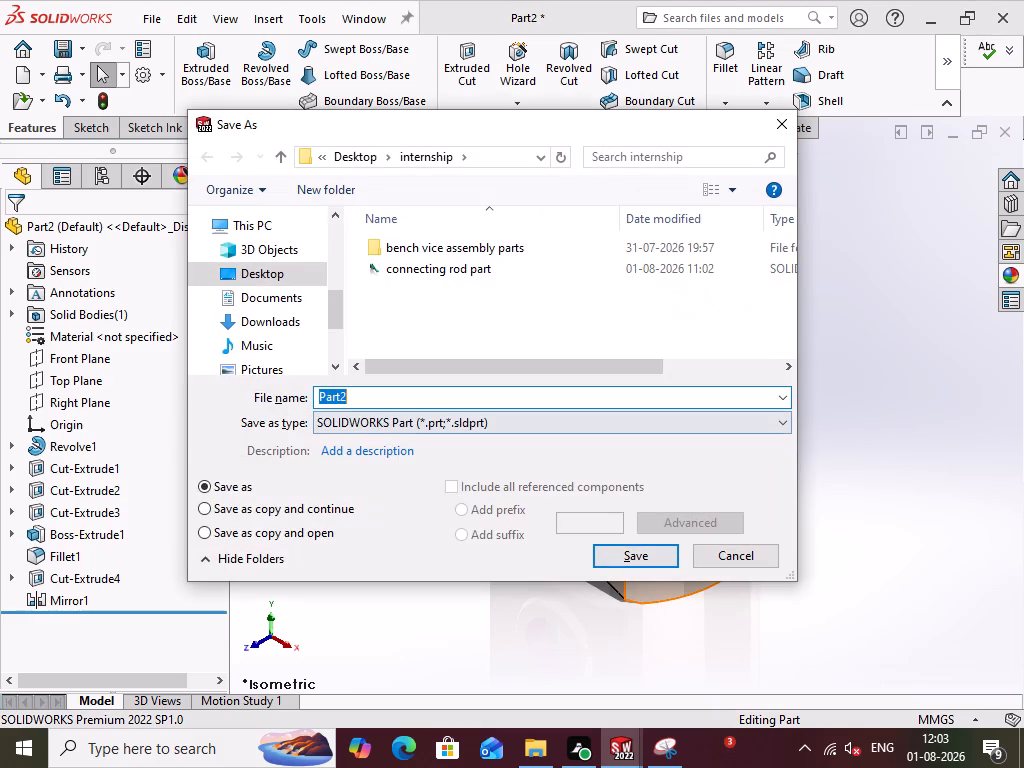
text(piosto)
text(n)
key(space)
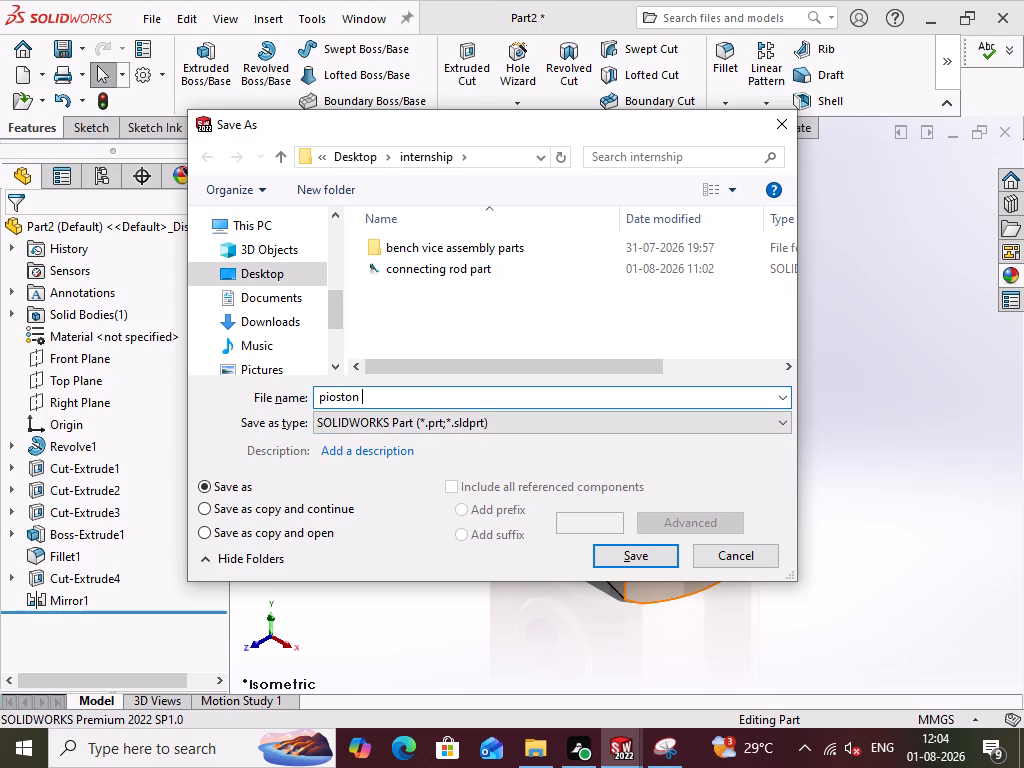
text(head)
key(space)
click(336, 396)
key(BackSpace)
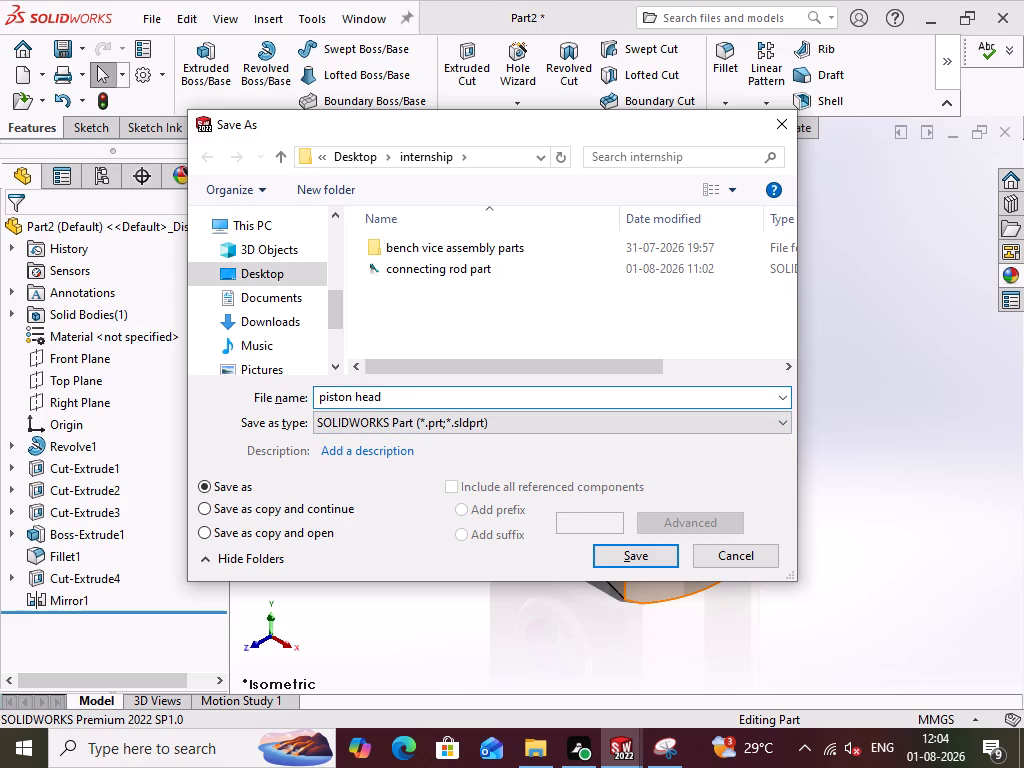
click(400, 393)
click(641, 555)
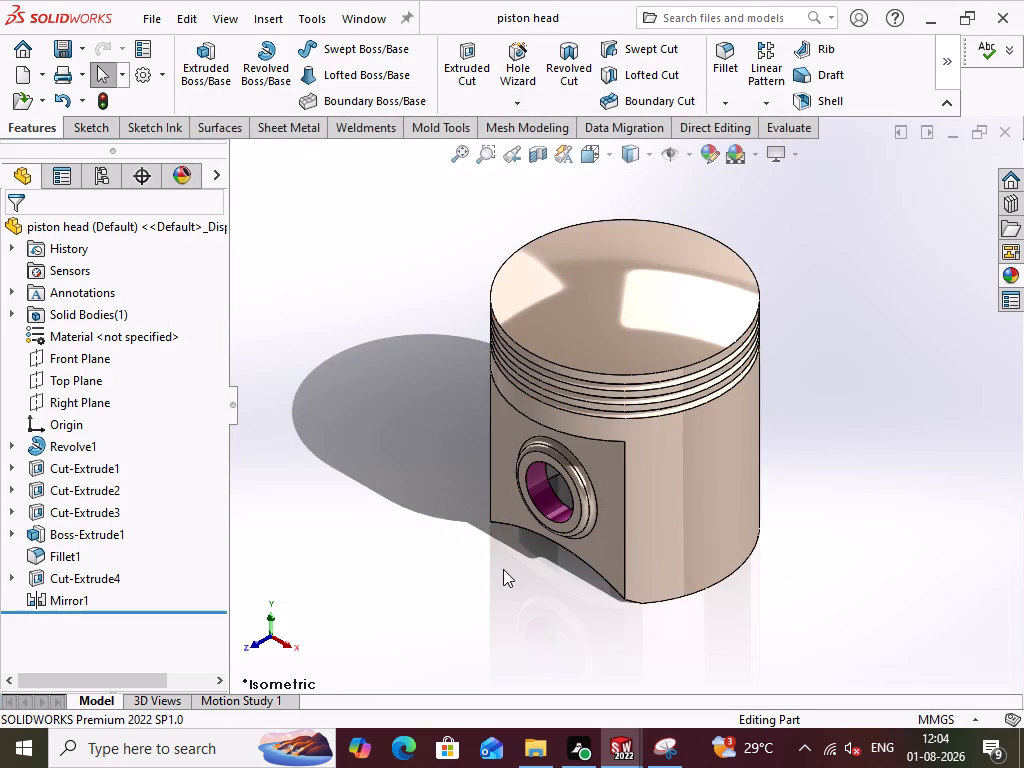
Switch to Snipping Tool and capture a rectangular snip of the isometric piston head with its shadow.
scroll(503, 569, up, 1)
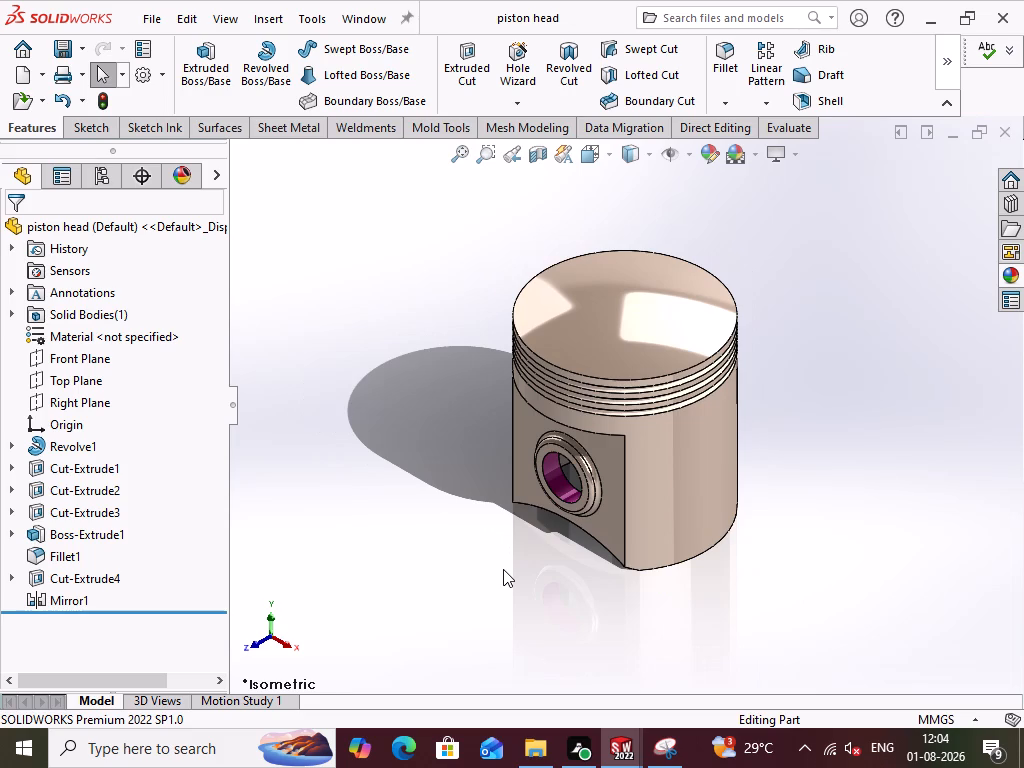
click(676, 753)
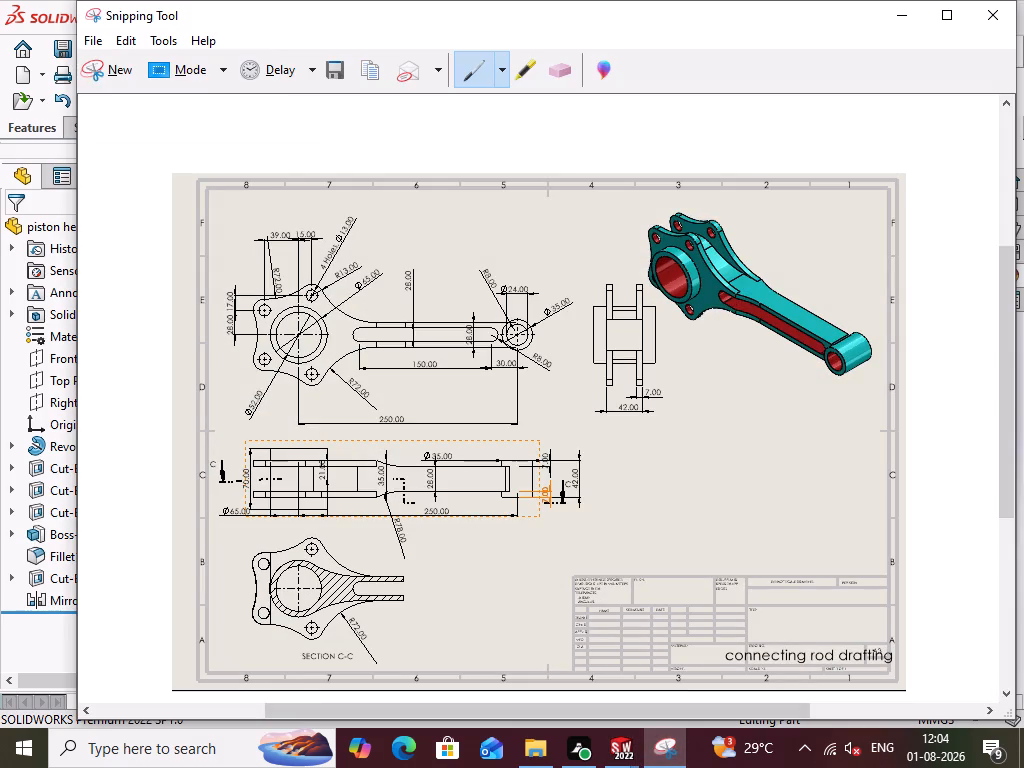
click(114, 71)
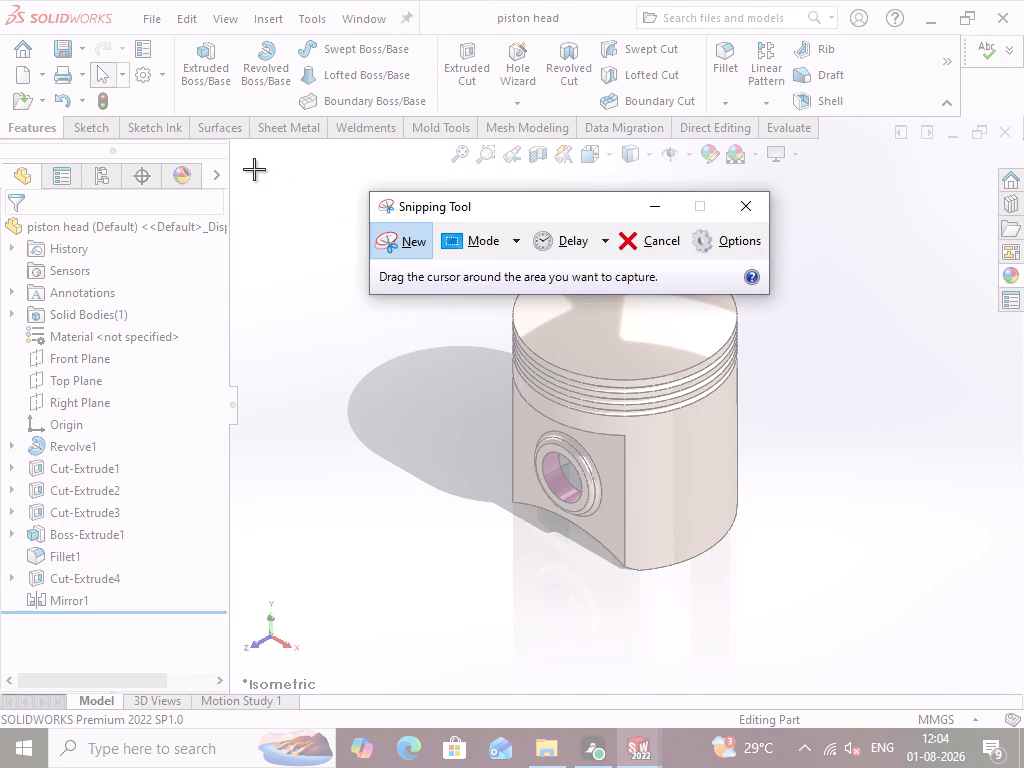
drag(282, 182, 312, 183)
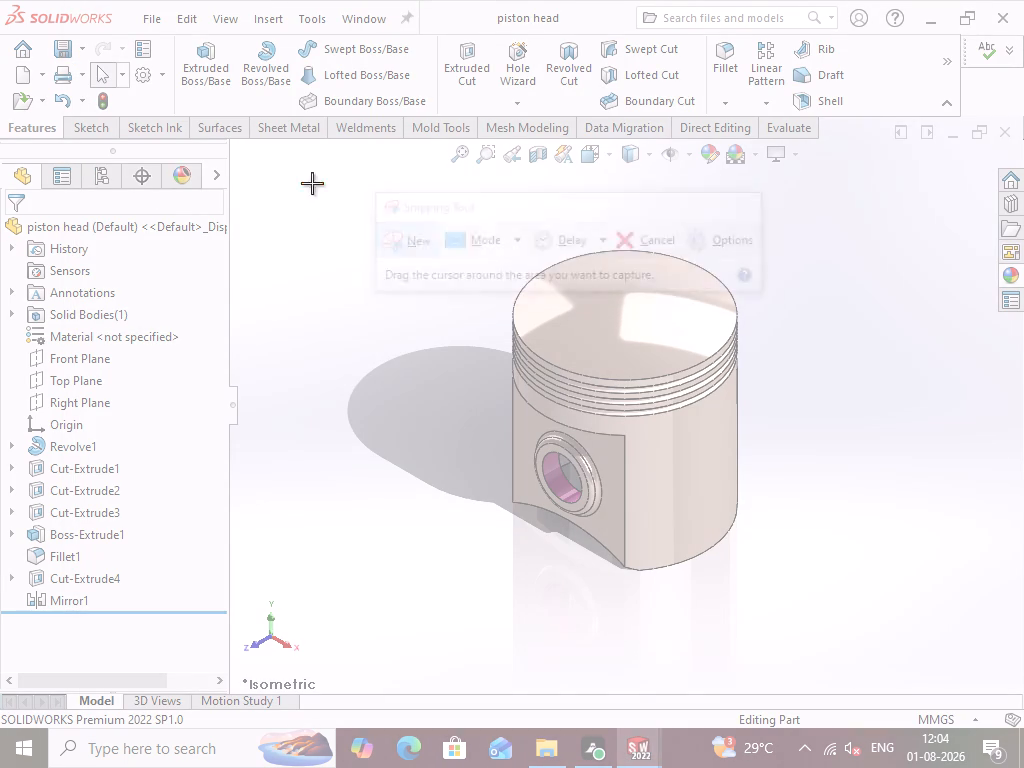
drag(312, 183, 987, 640)
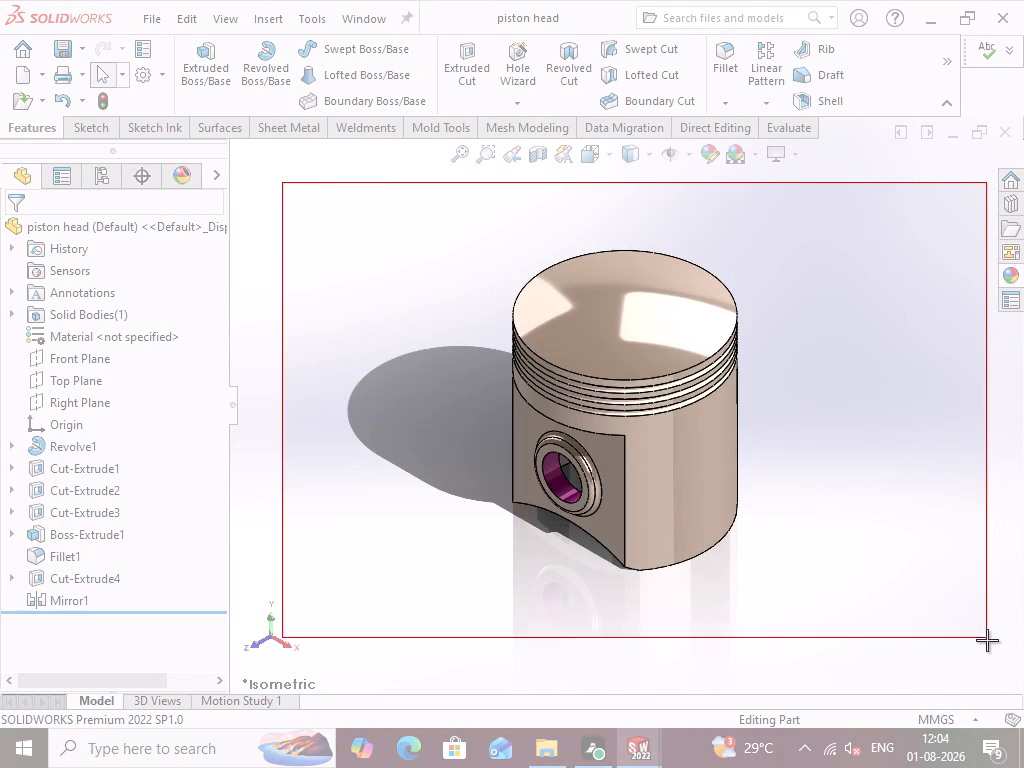
drag(987, 640, 967, 667)
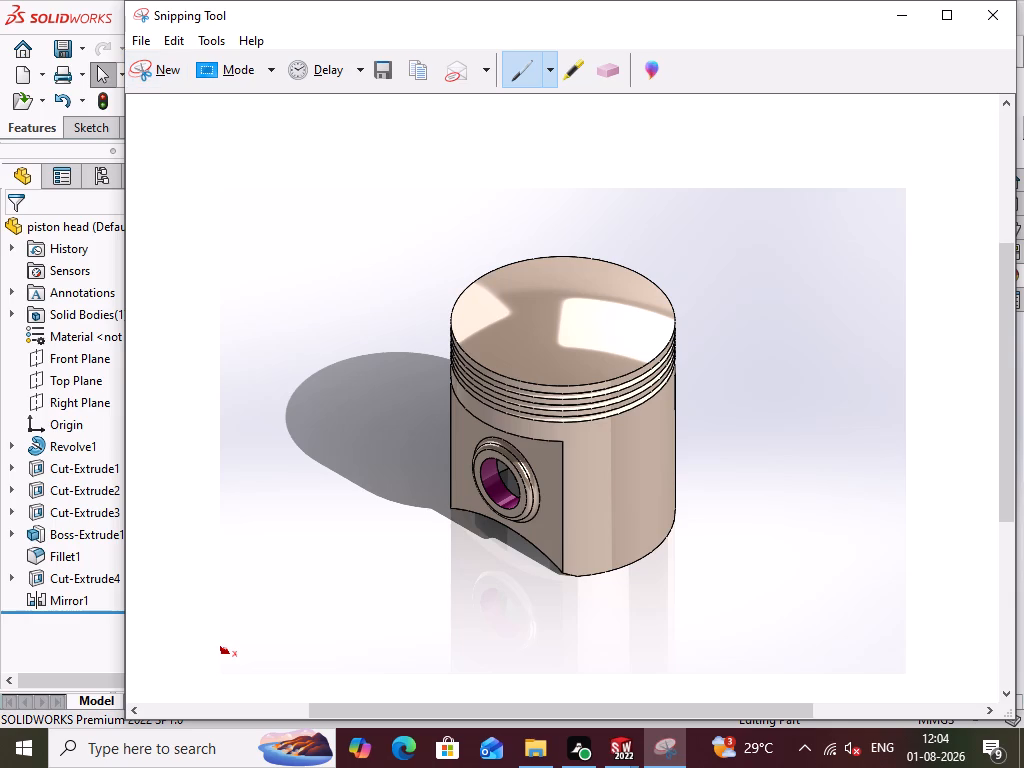
Save the snip as piston head in PNG format in the Pictures folder, and return to SOLIDWORKS.
click(382, 76)
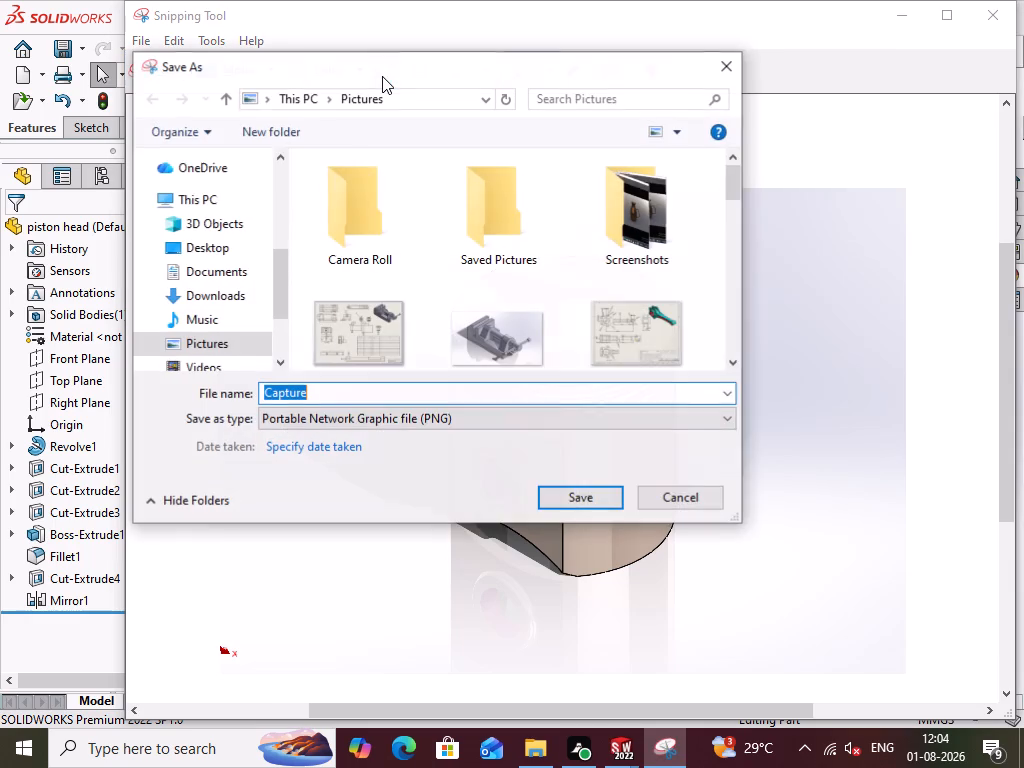
text(piston head)
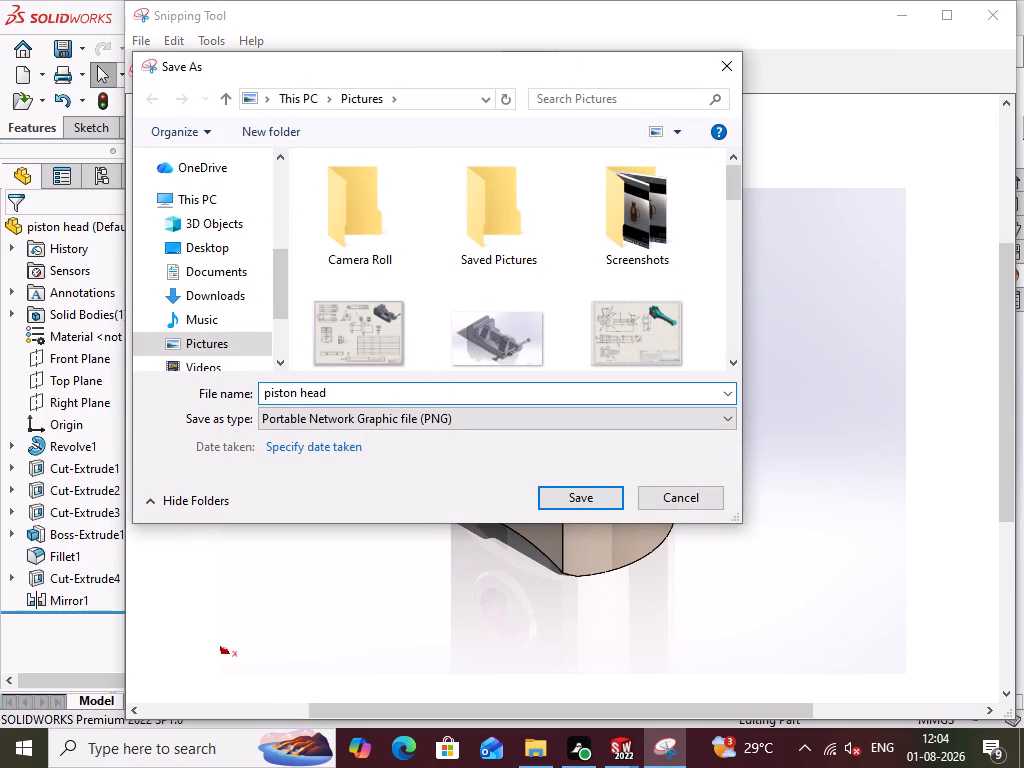
click(591, 500)
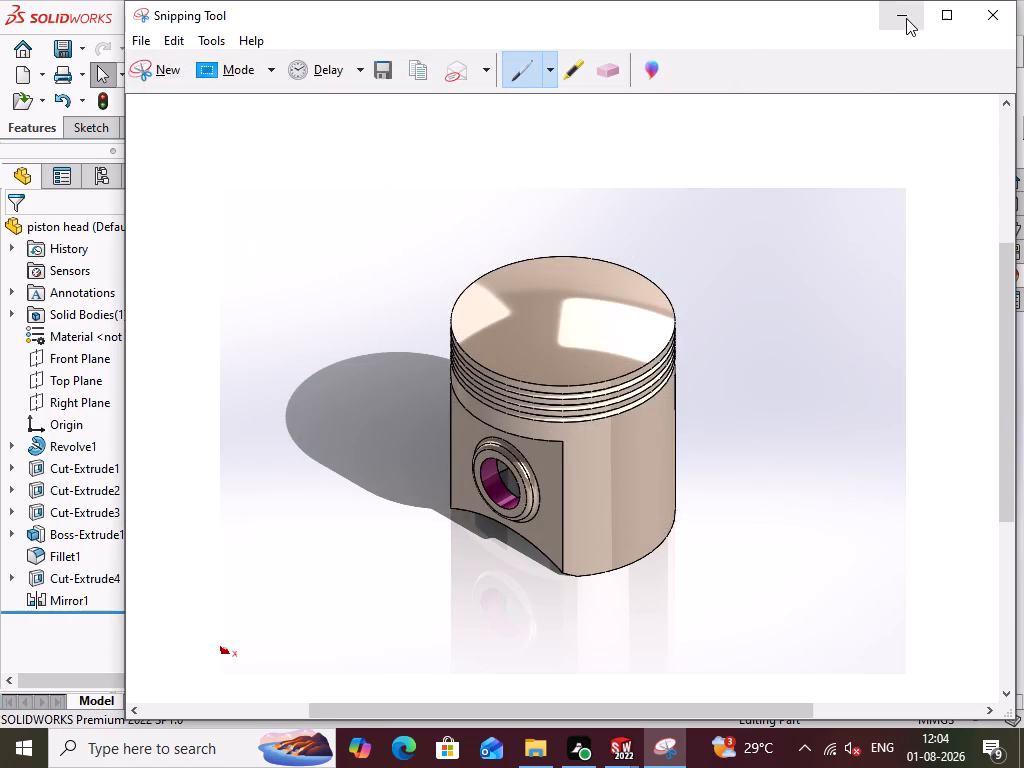
click(904, 18)
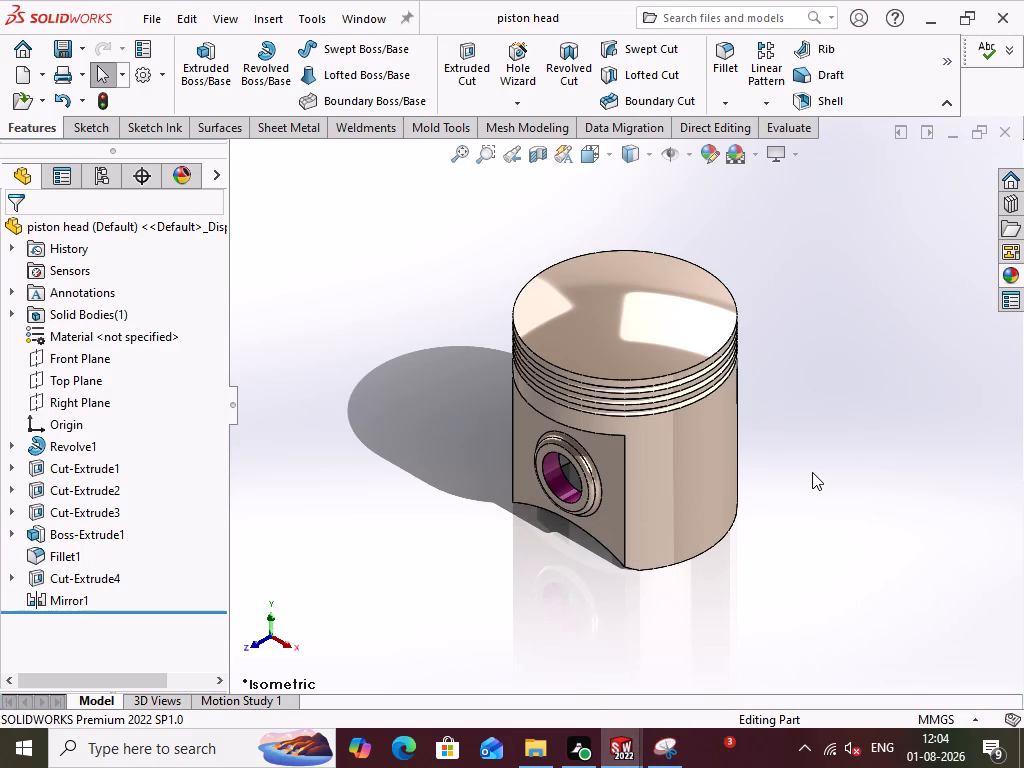
Create a new drawing document with the standard A3 (ISO) sheet format.
key(ctrl+n)
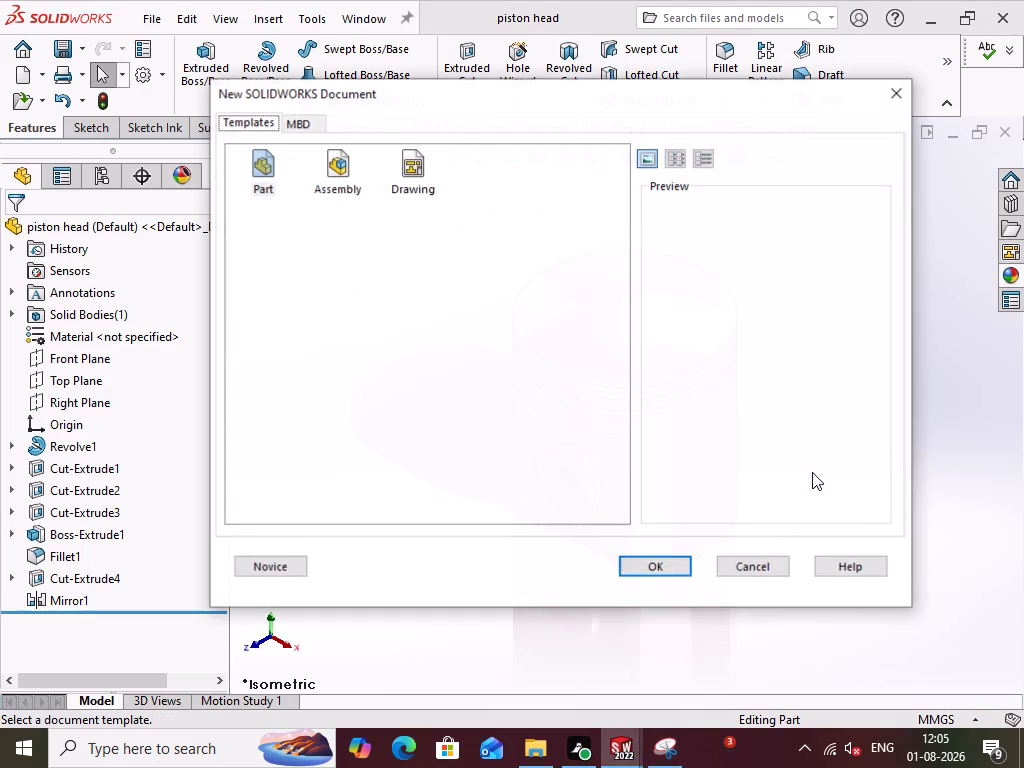
click(420, 179)
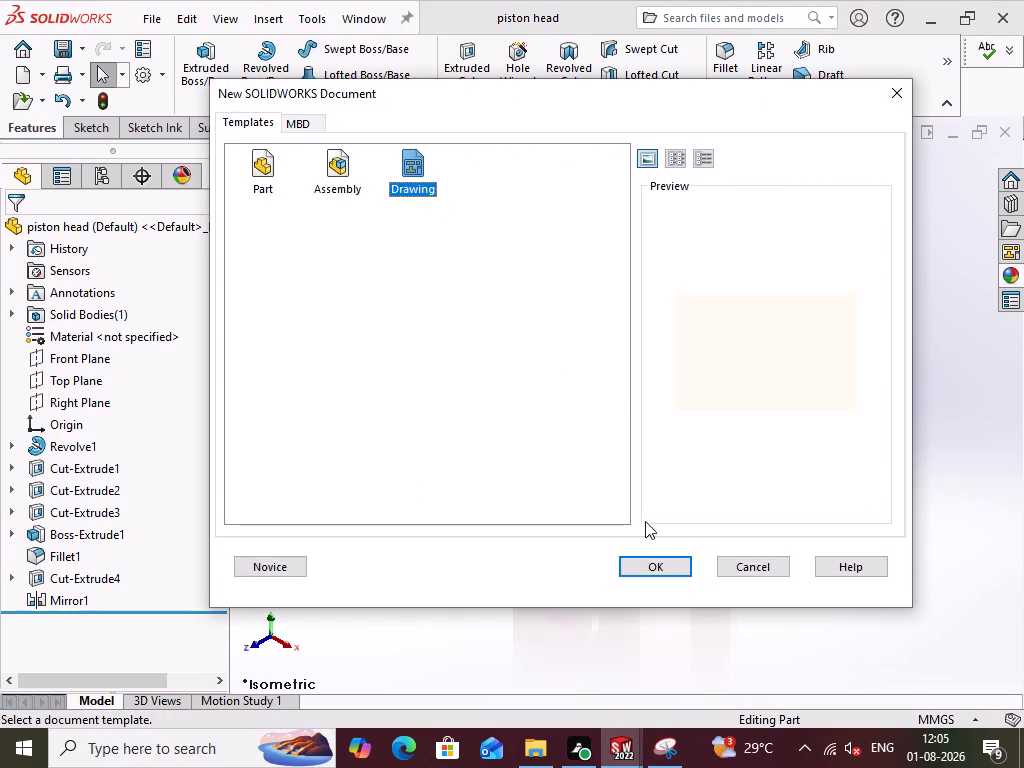
click(649, 563)
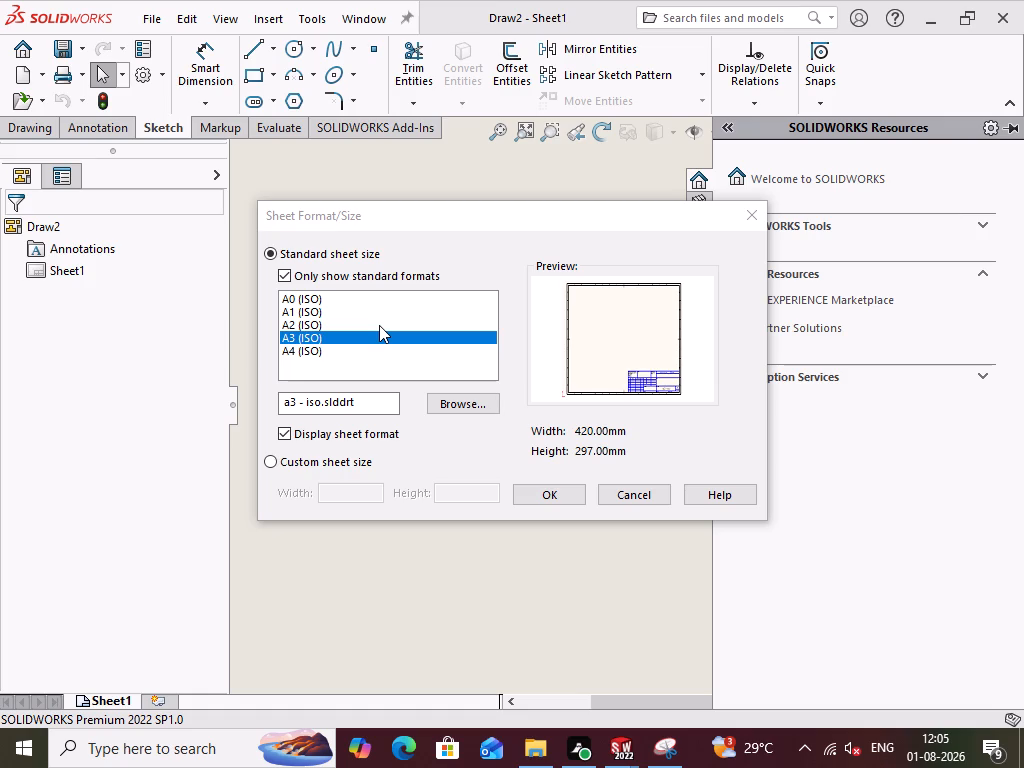
click(339, 318)
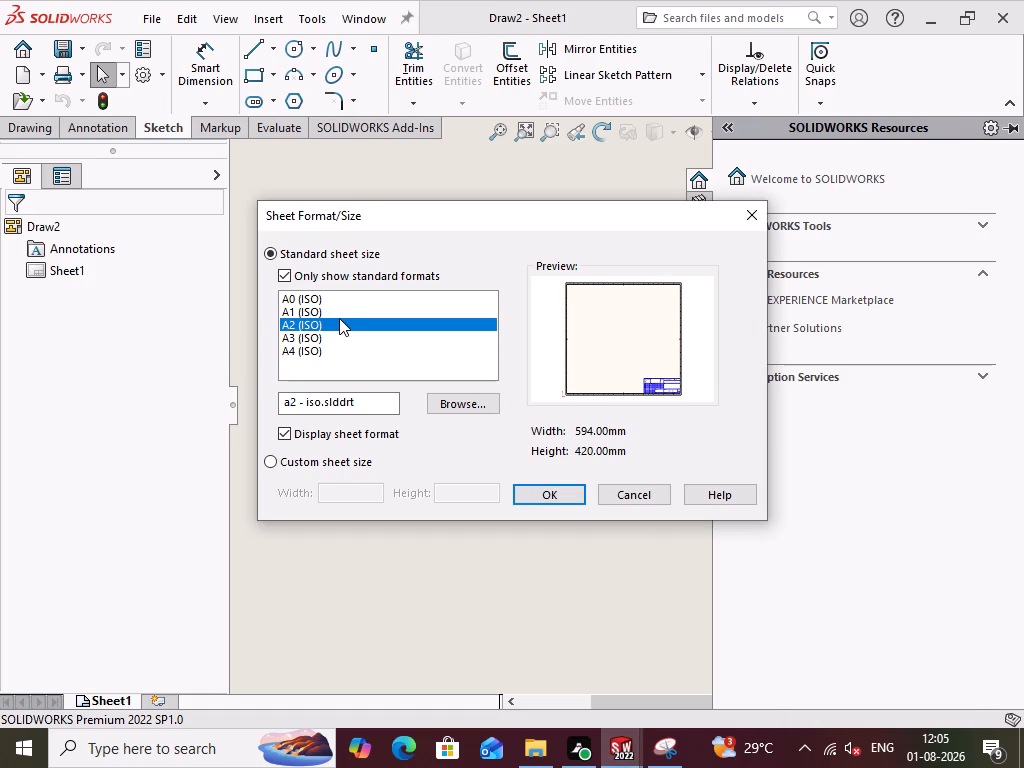
click(338, 335)
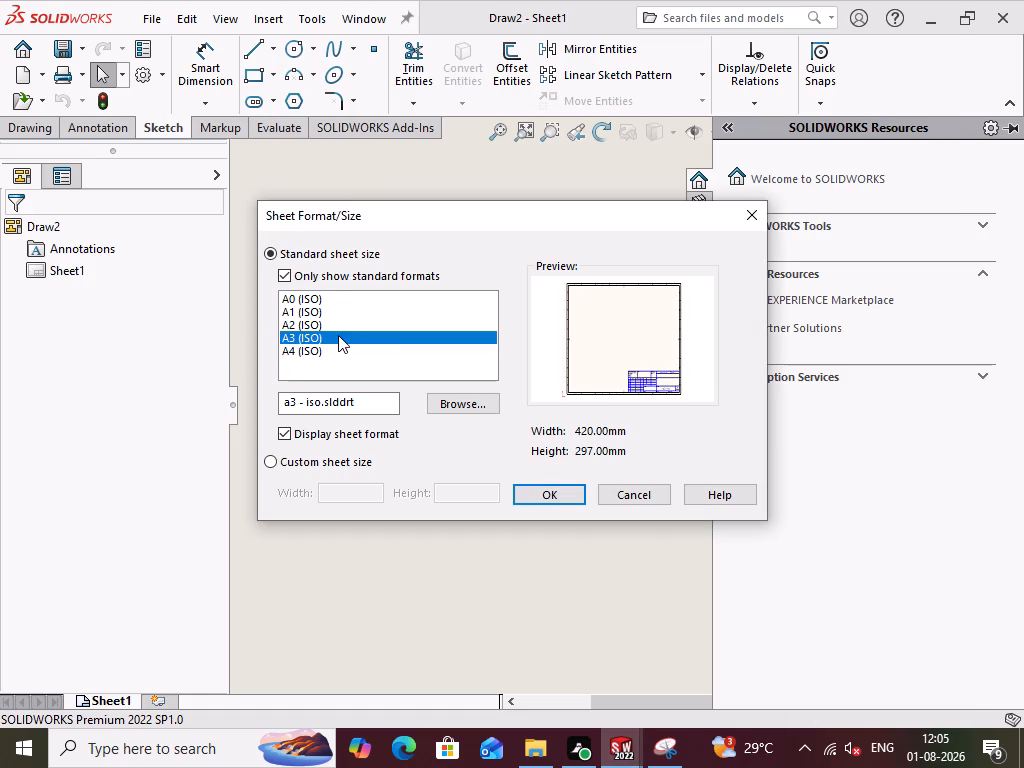
click(531, 492)
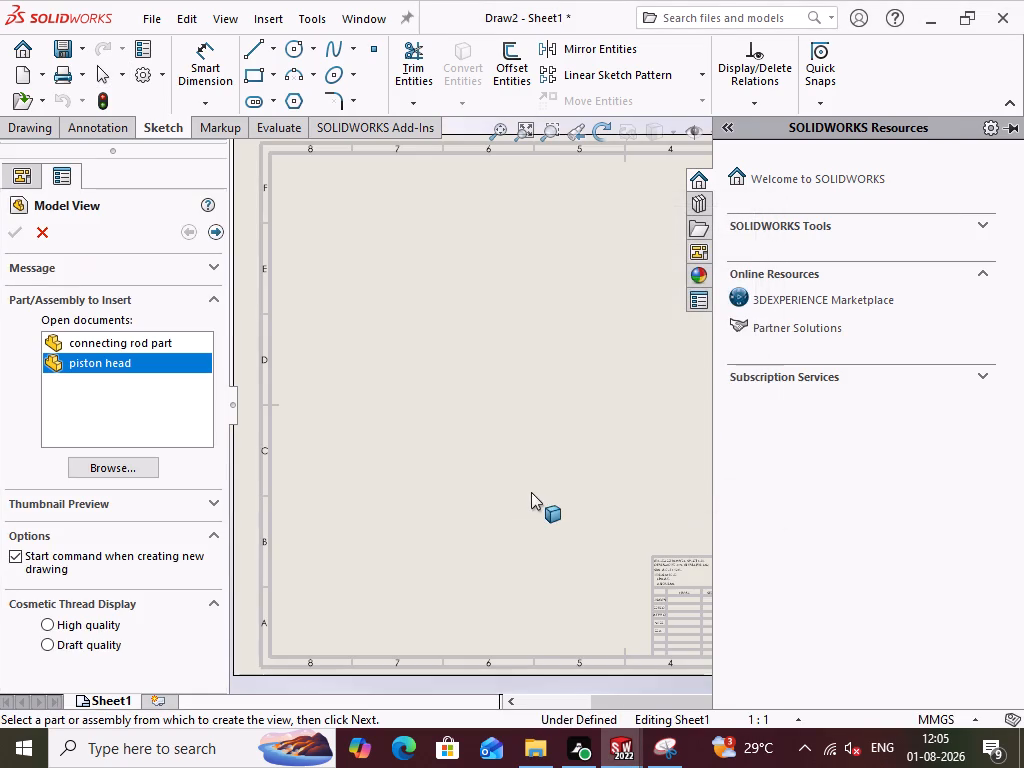
click(613, 245)
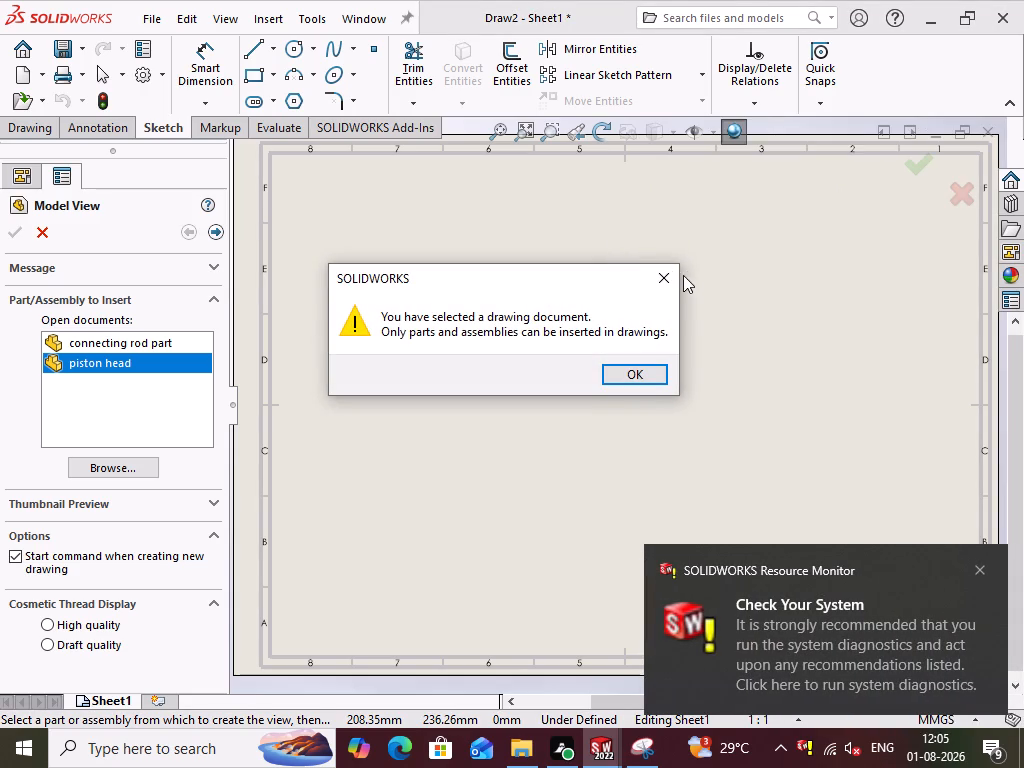
click(664, 275)
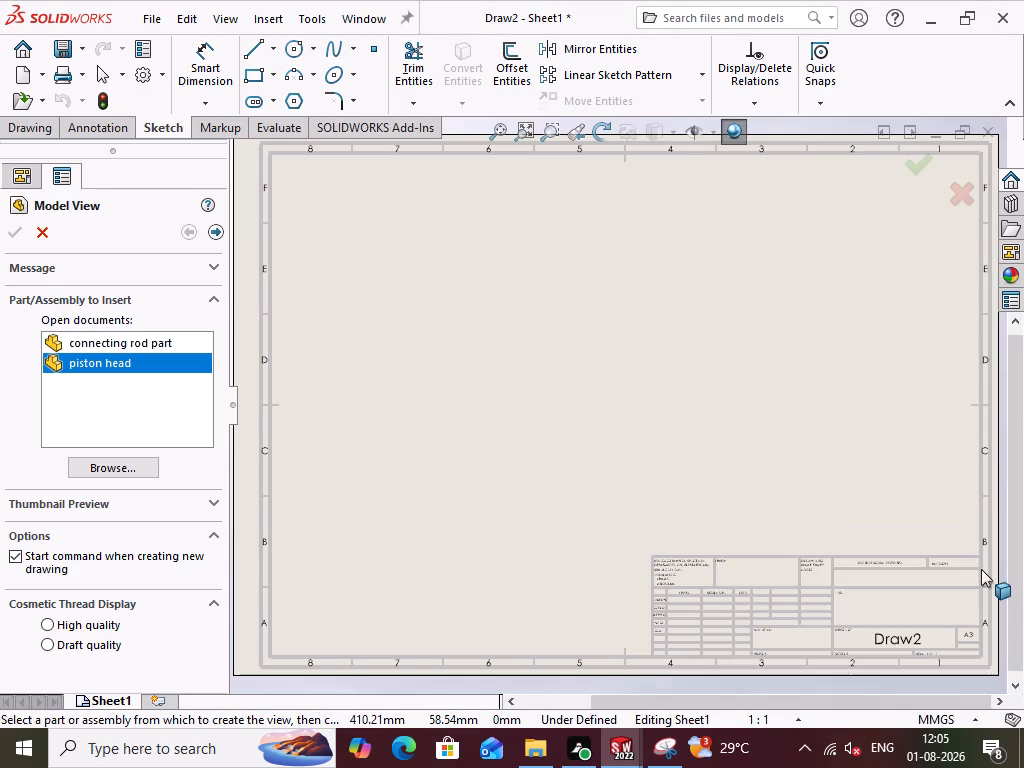
click(979, 563)
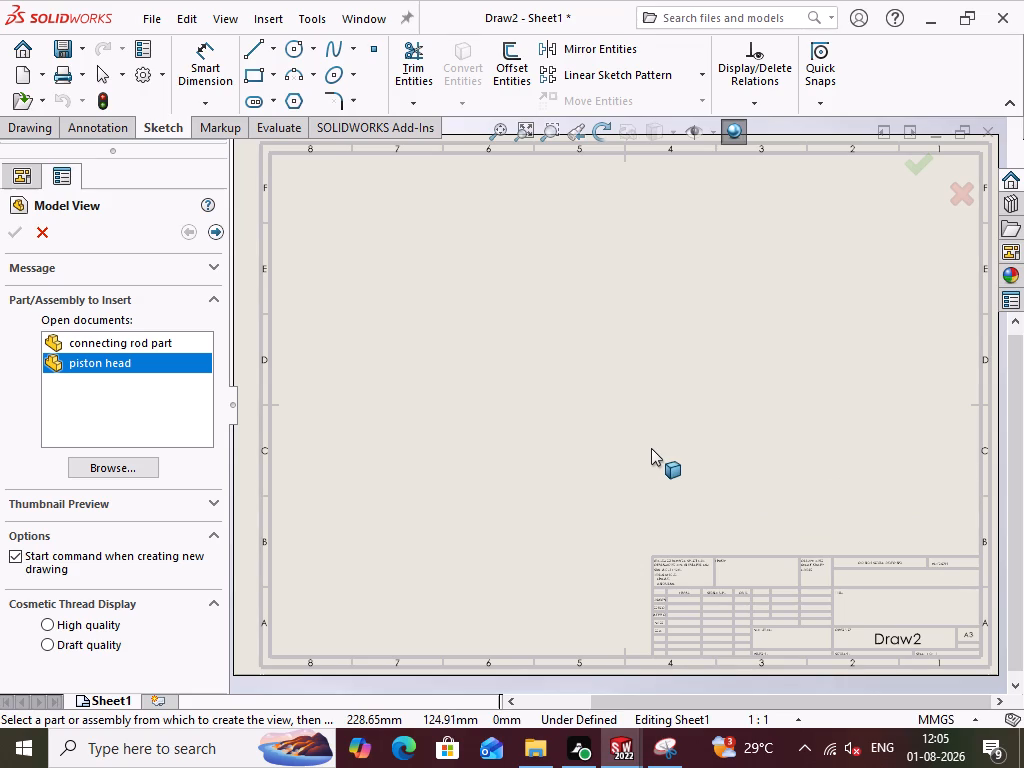
Save the drawing as piston head drafting in the internship folder.
key(ctrl+s)
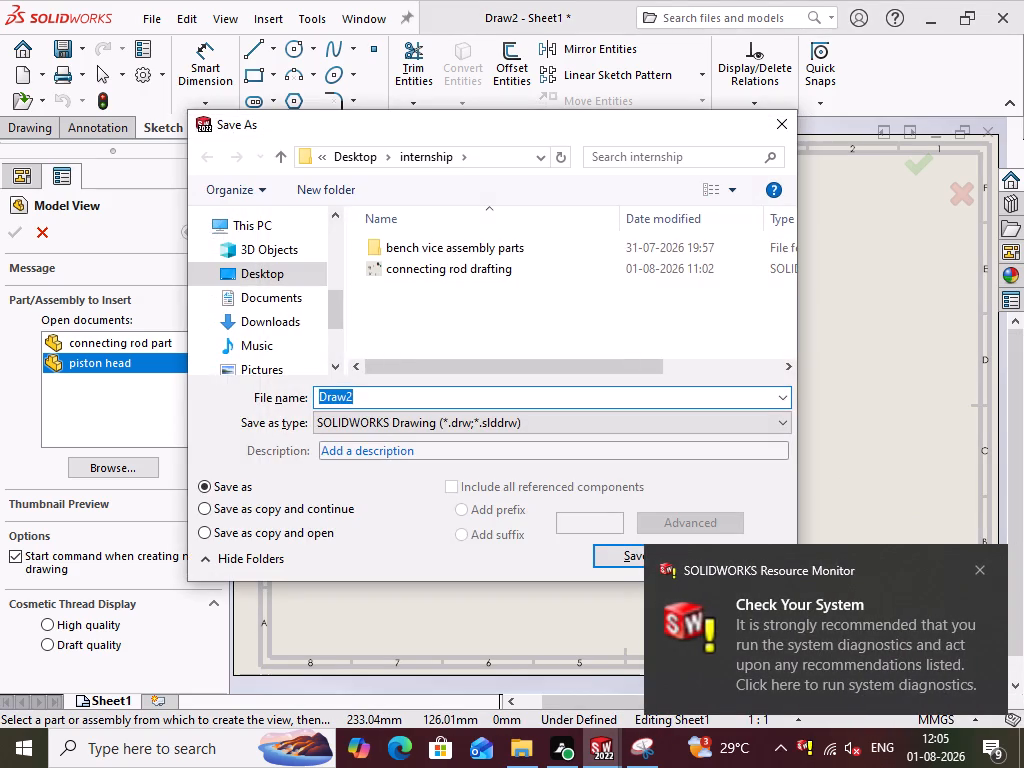
text(piston head)
key(space)
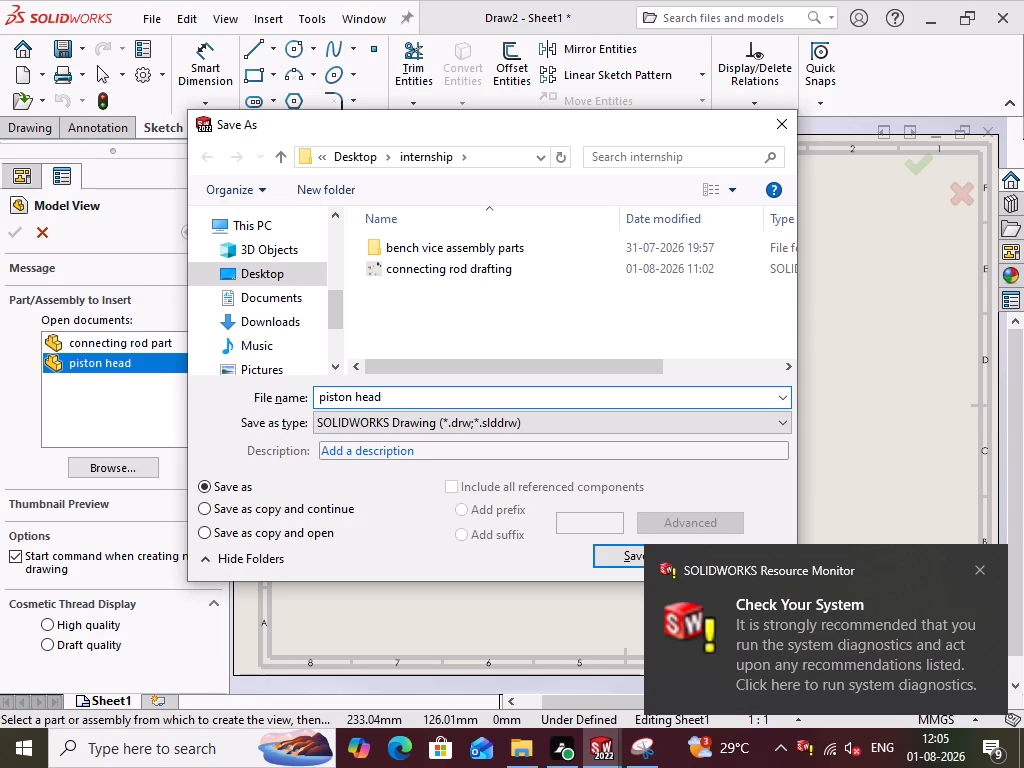
text(drafting)
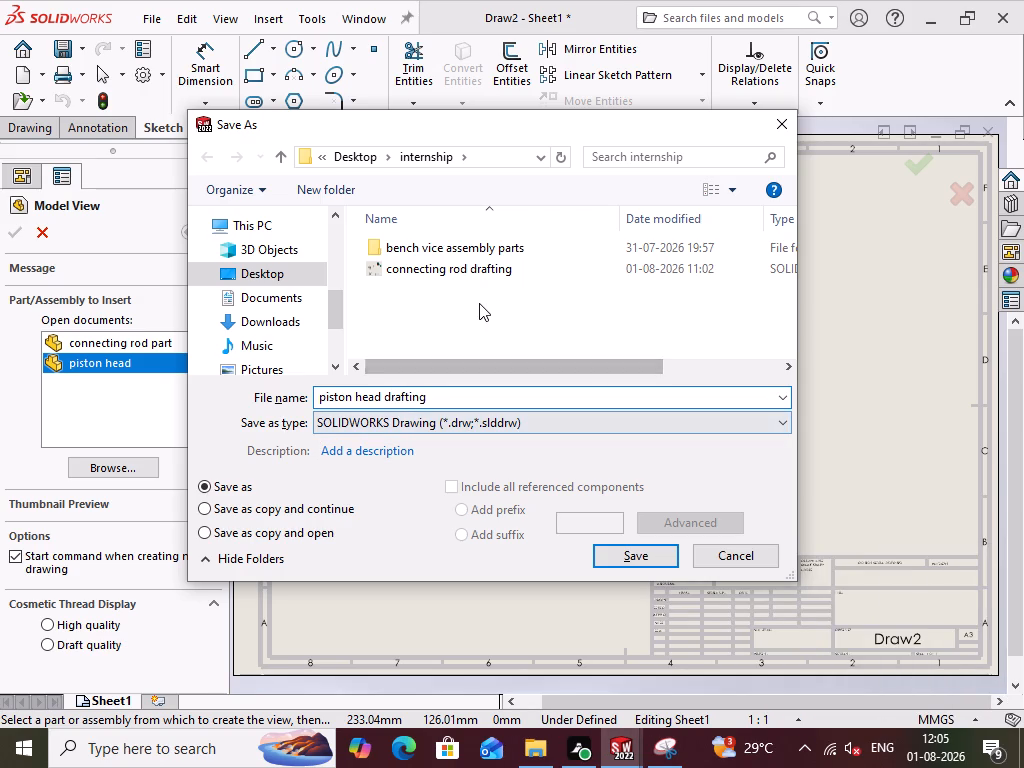
scroll(479, 303, up, 3)
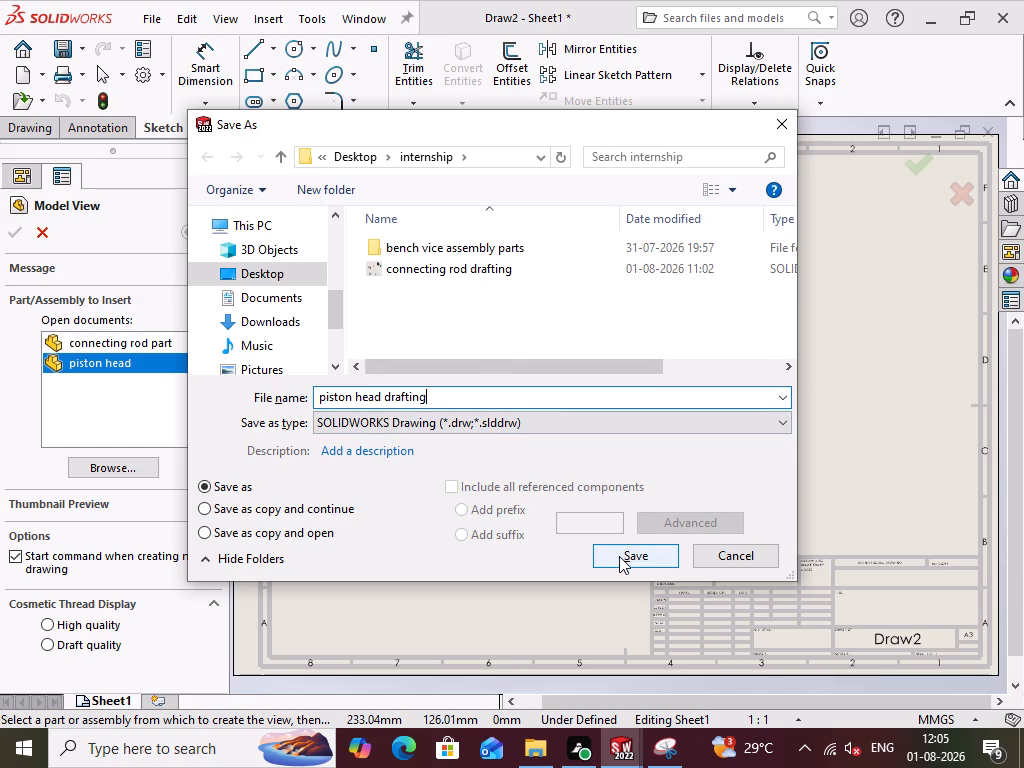
click(619, 556)
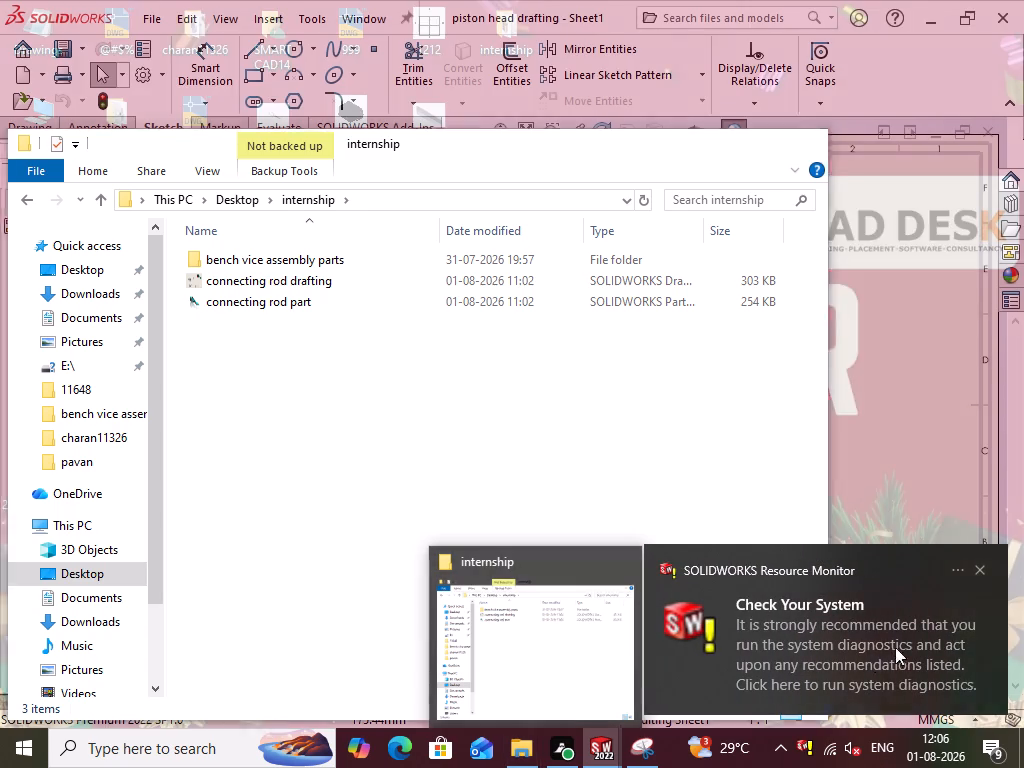
click(976, 572)
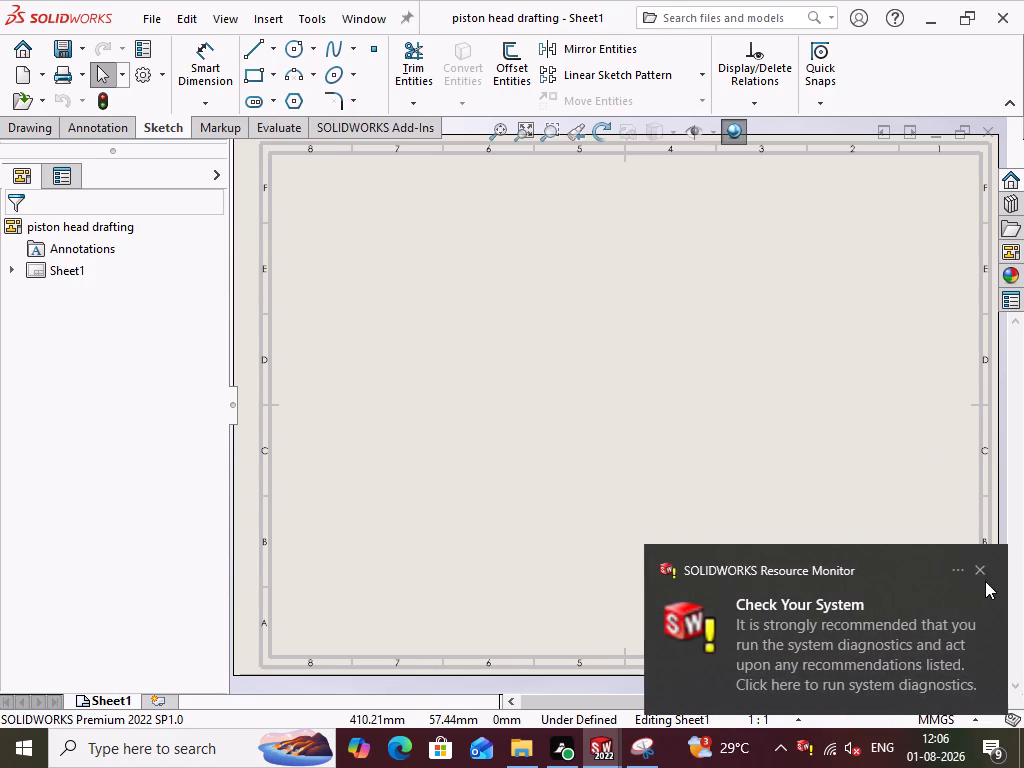
click(981, 563)
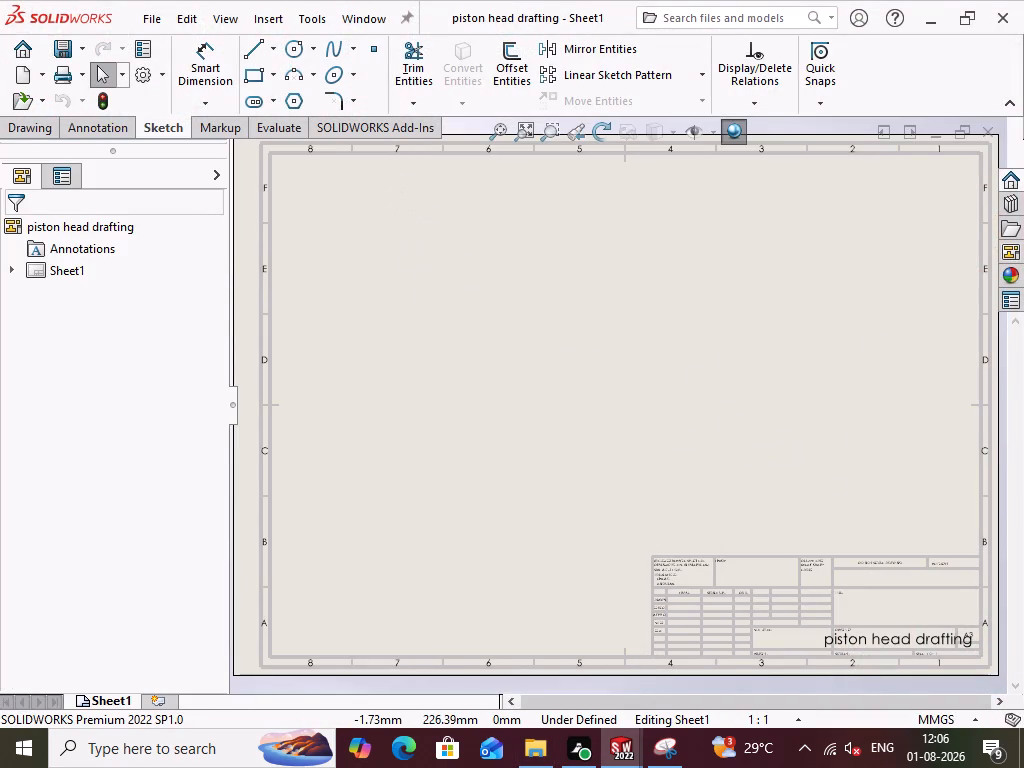
Insert a model view of the piston head part in front orientation on the drawing sheet.
click(81, 130)
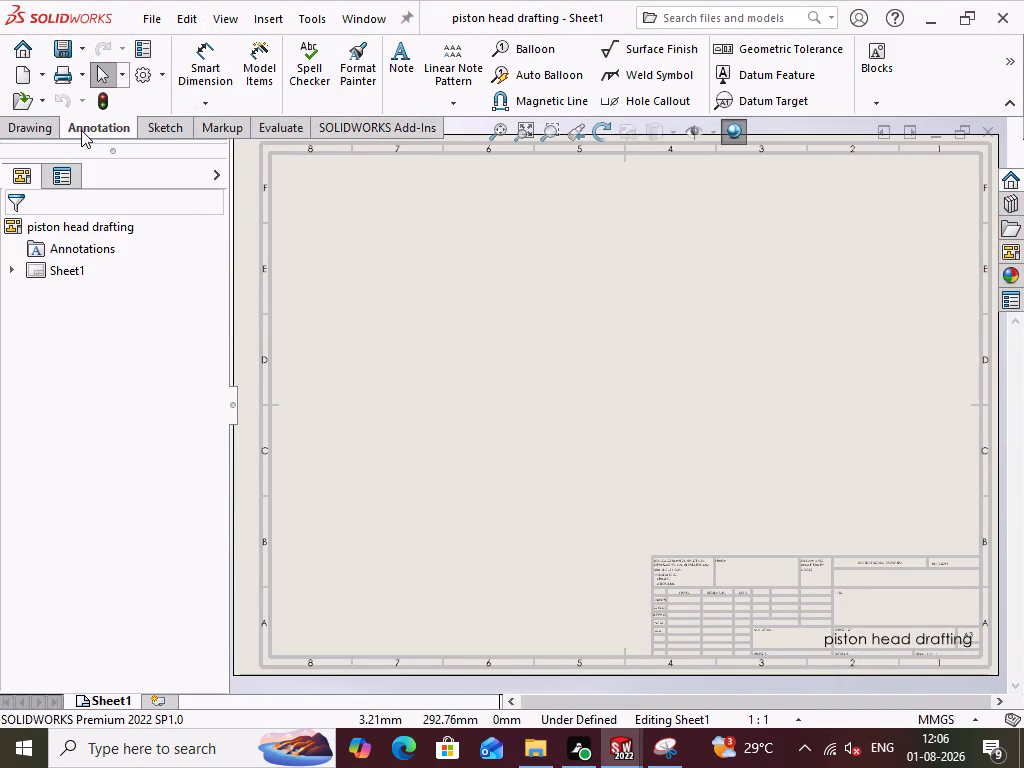
click(33, 127)
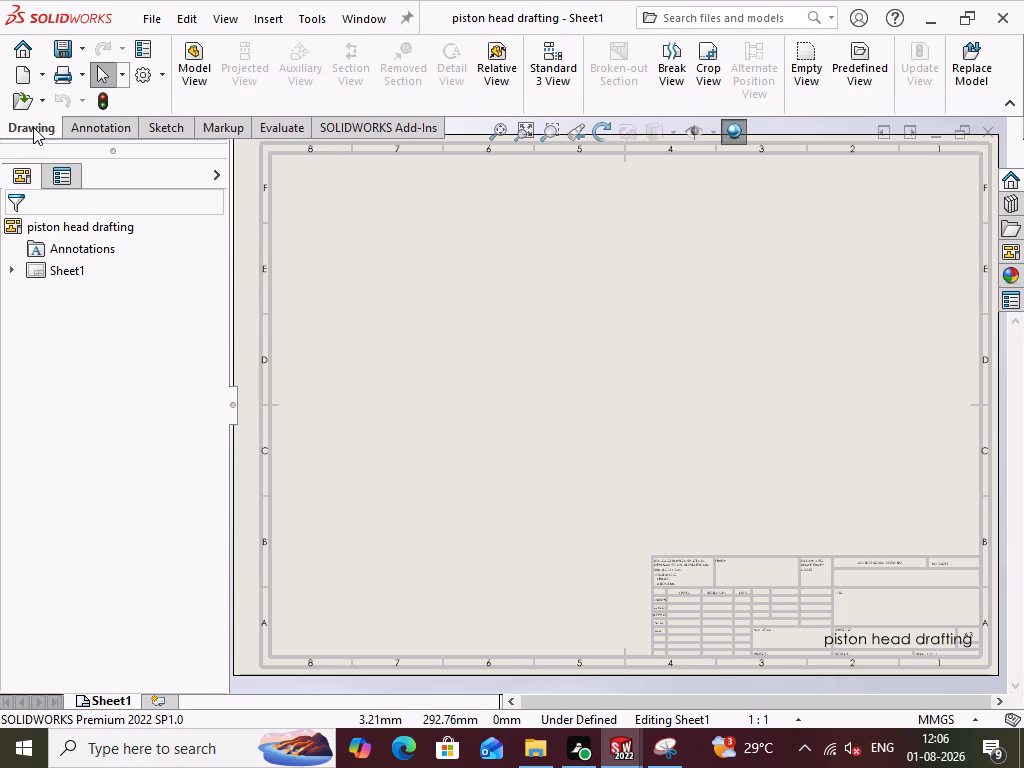
click(193, 73)
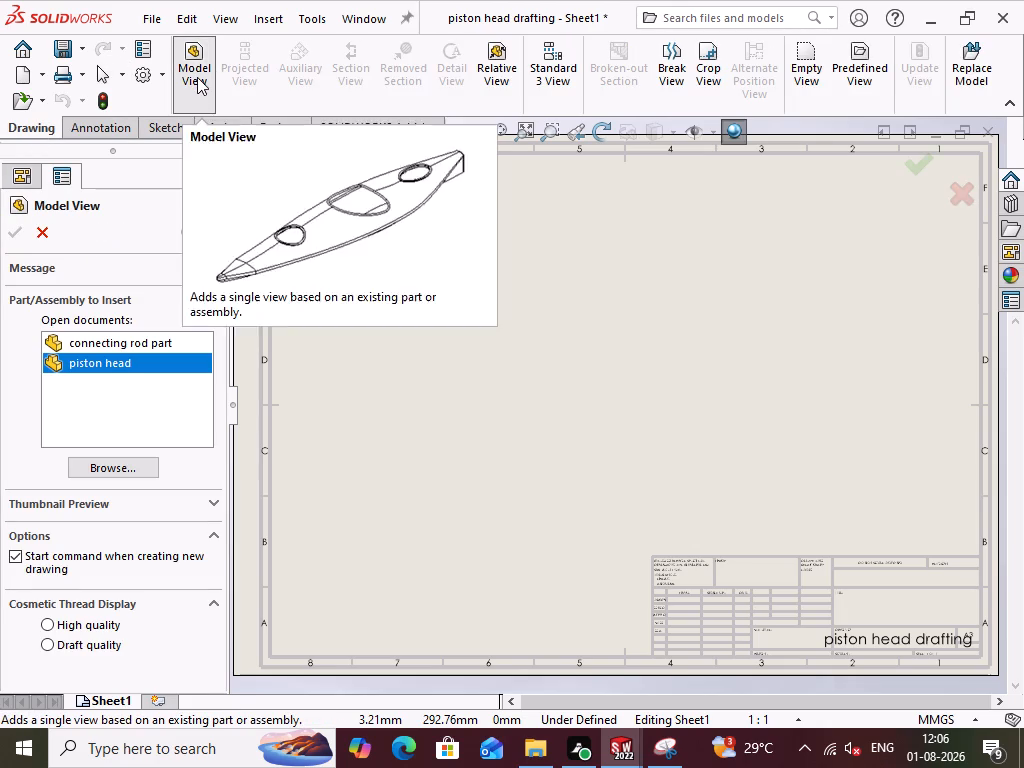
click(115, 361)
double_click(118, 357)
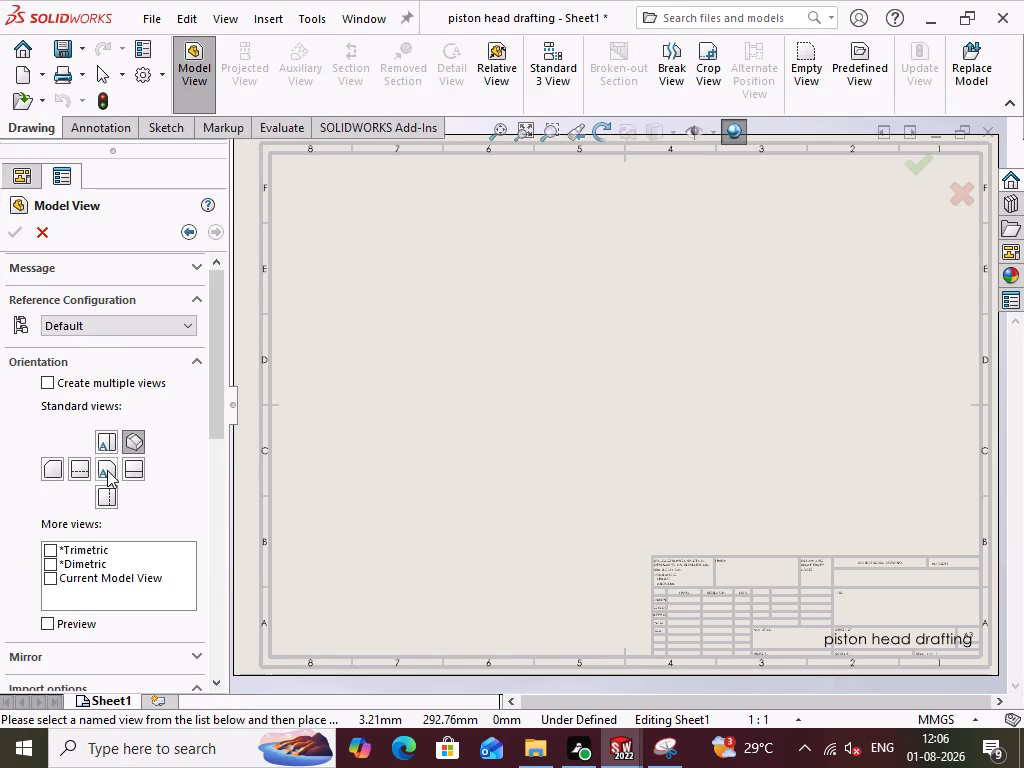
click(107, 470)
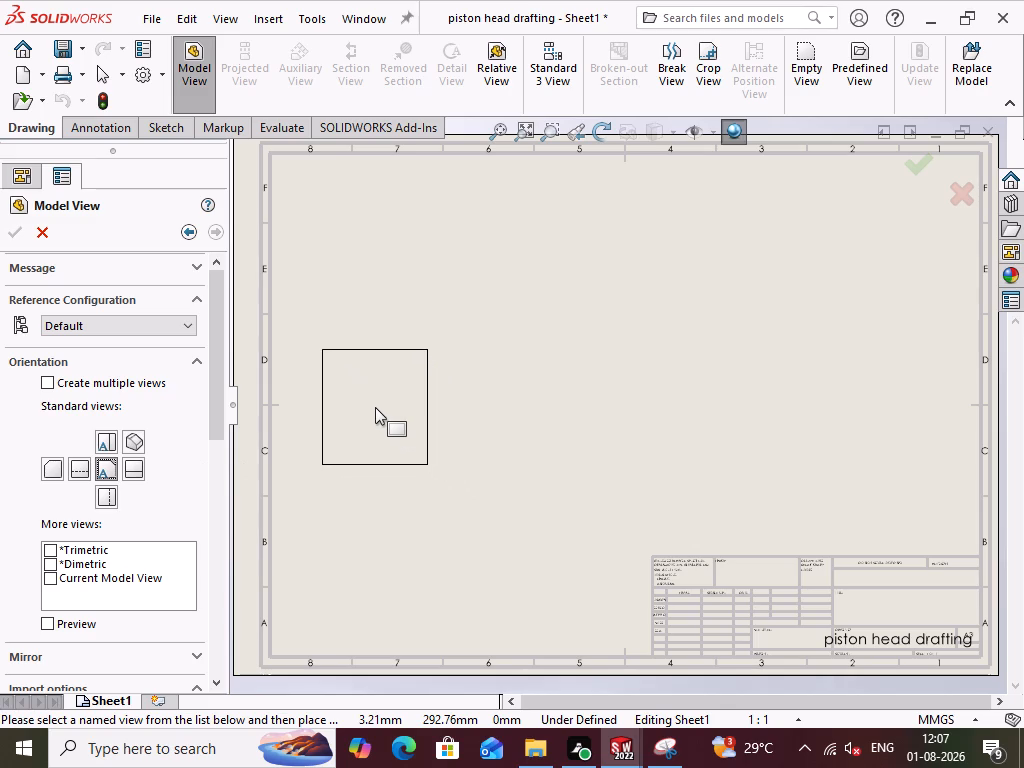
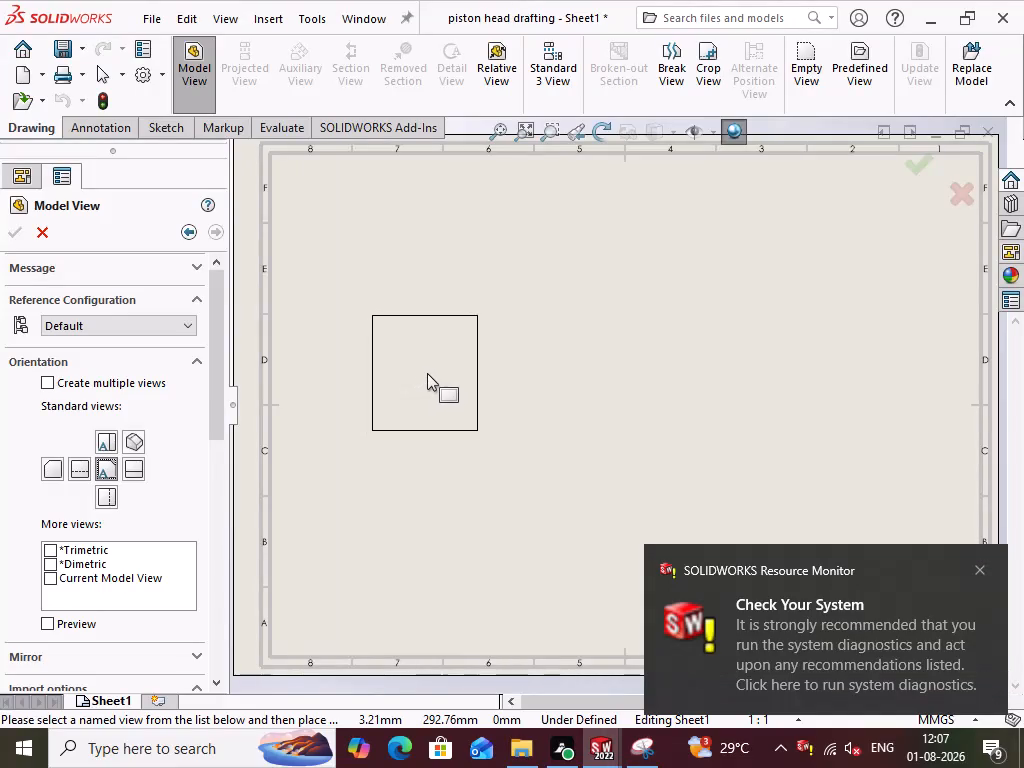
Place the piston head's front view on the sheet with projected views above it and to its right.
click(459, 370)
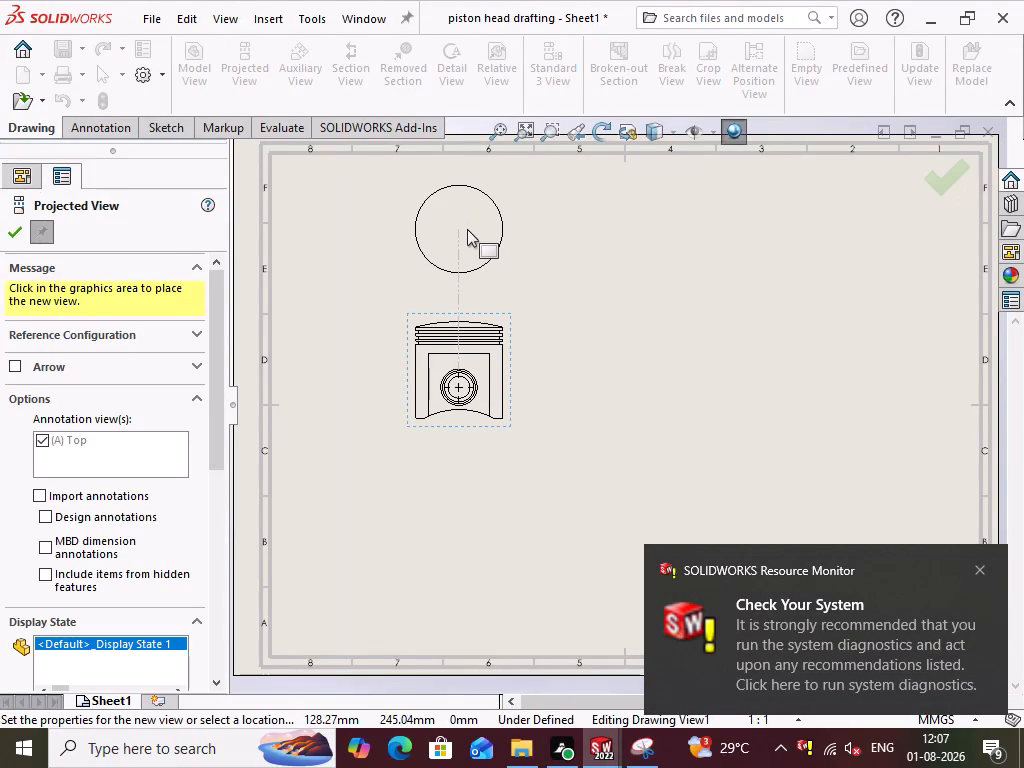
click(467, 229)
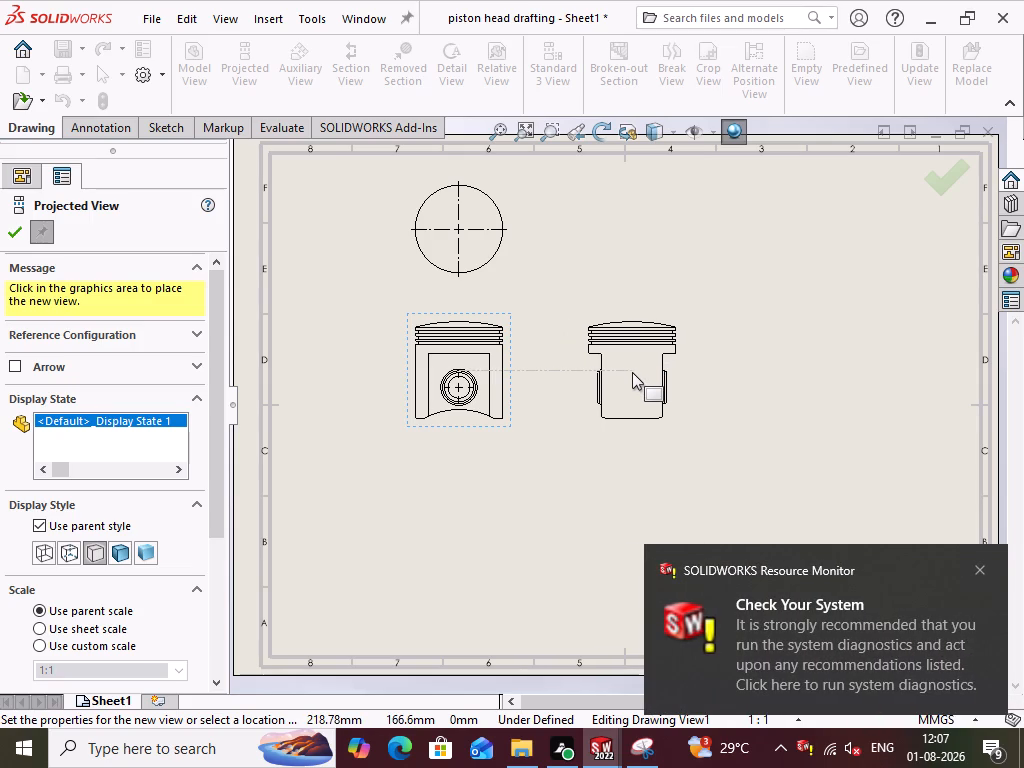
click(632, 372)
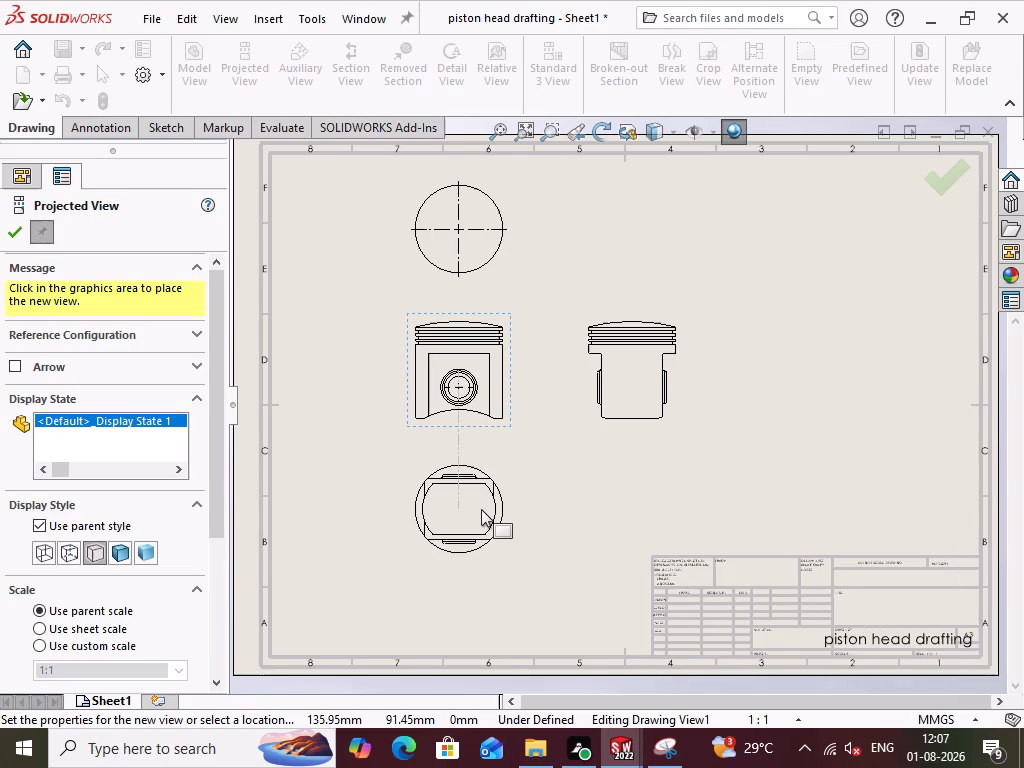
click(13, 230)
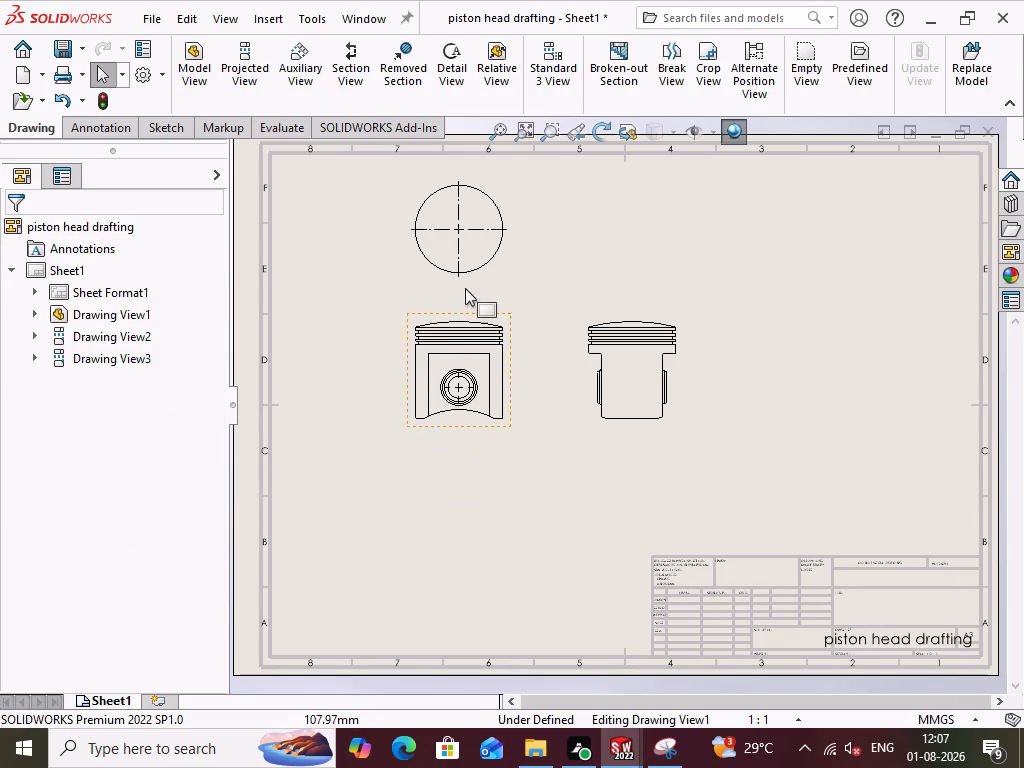
Examine the upper projected view's reference configuration, arrow, annotation, display style, scale and dimension type settings.
double_click(493, 269)
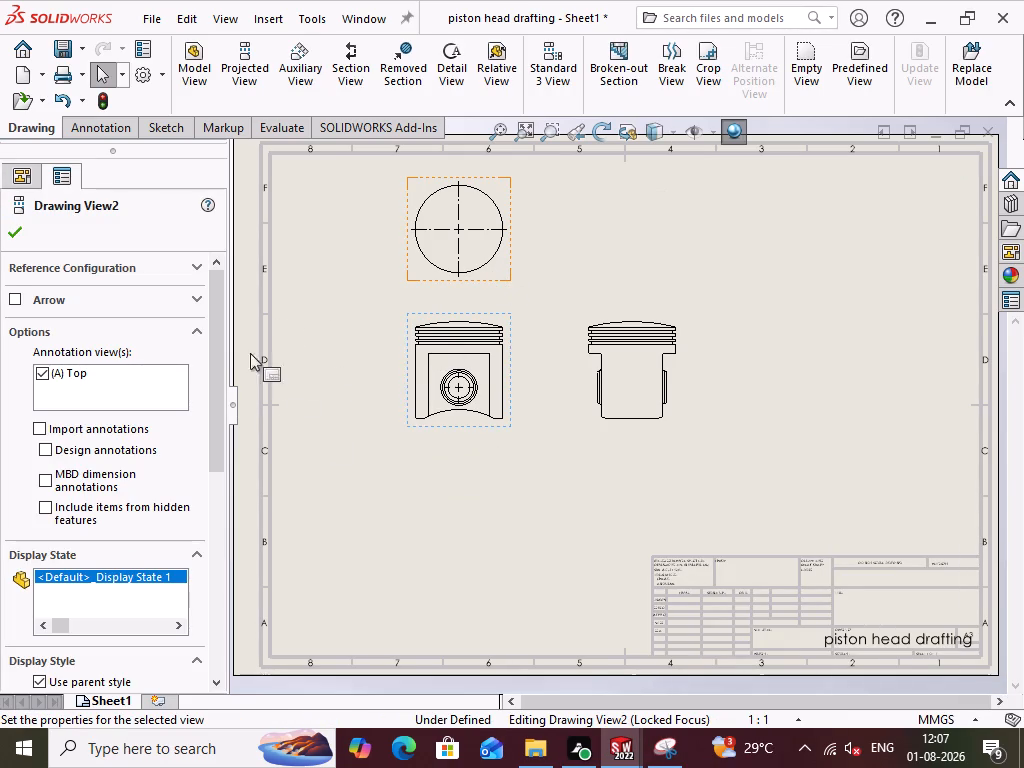
drag(214, 337, 207, 457)
drag(207, 457, 212, 248)
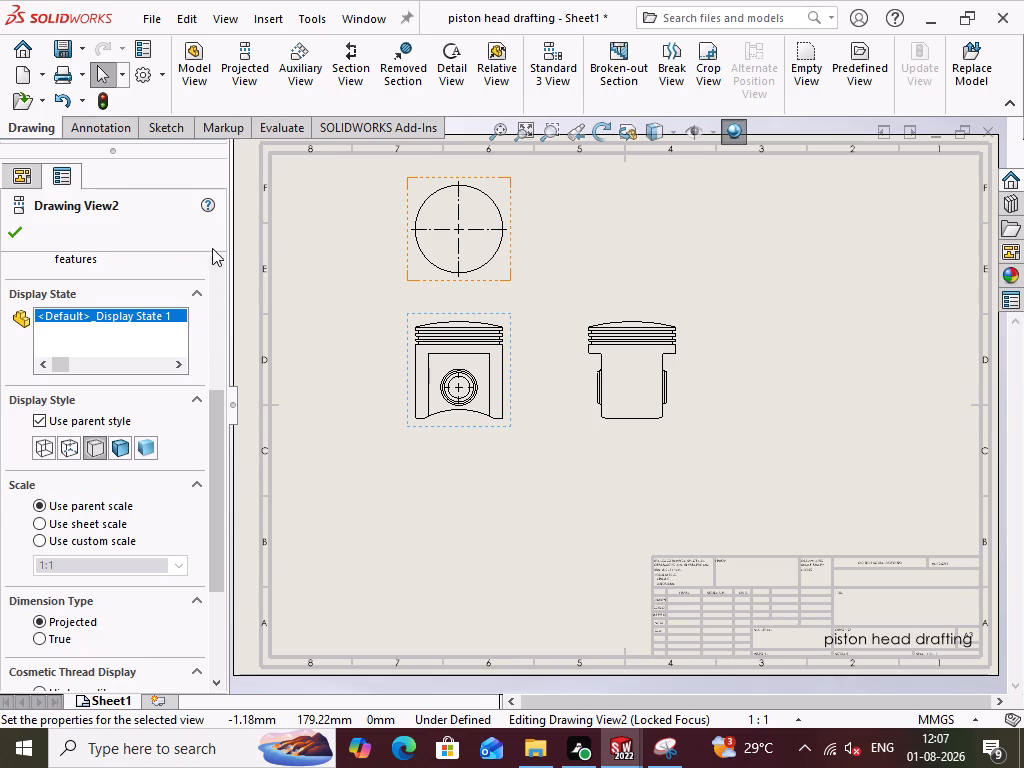
drag(212, 248, 213, 243)
drag(217, 419, 252, 182)
drag(212, 408, 230, 302)
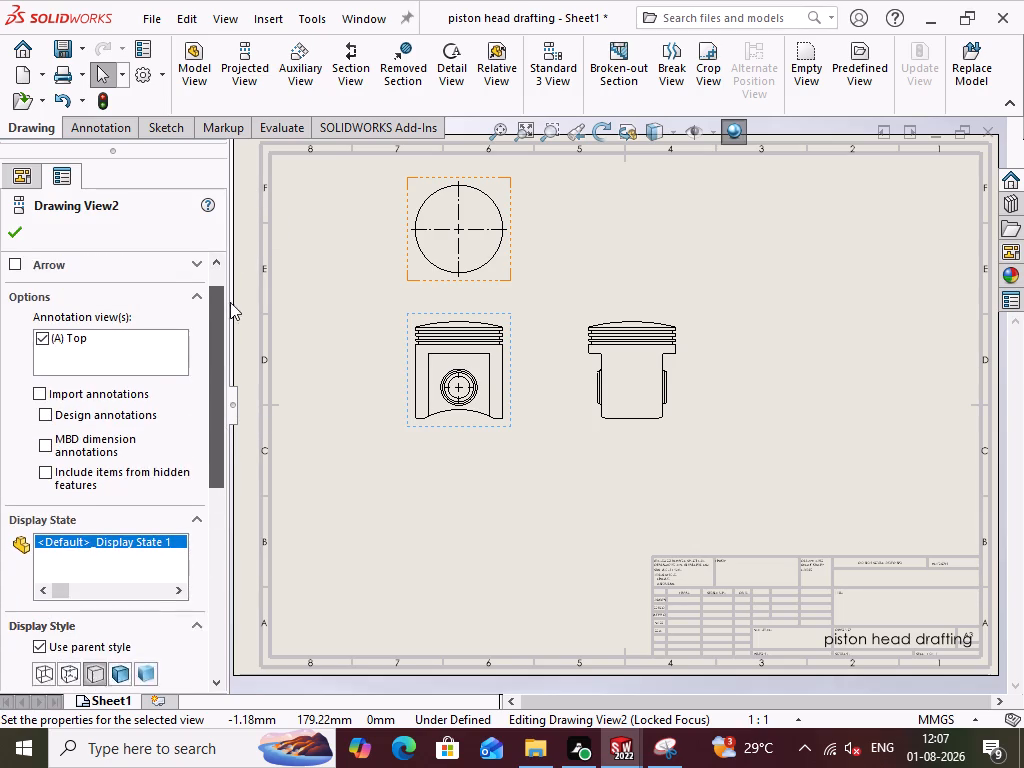
drag(230, 302, 244, 238)
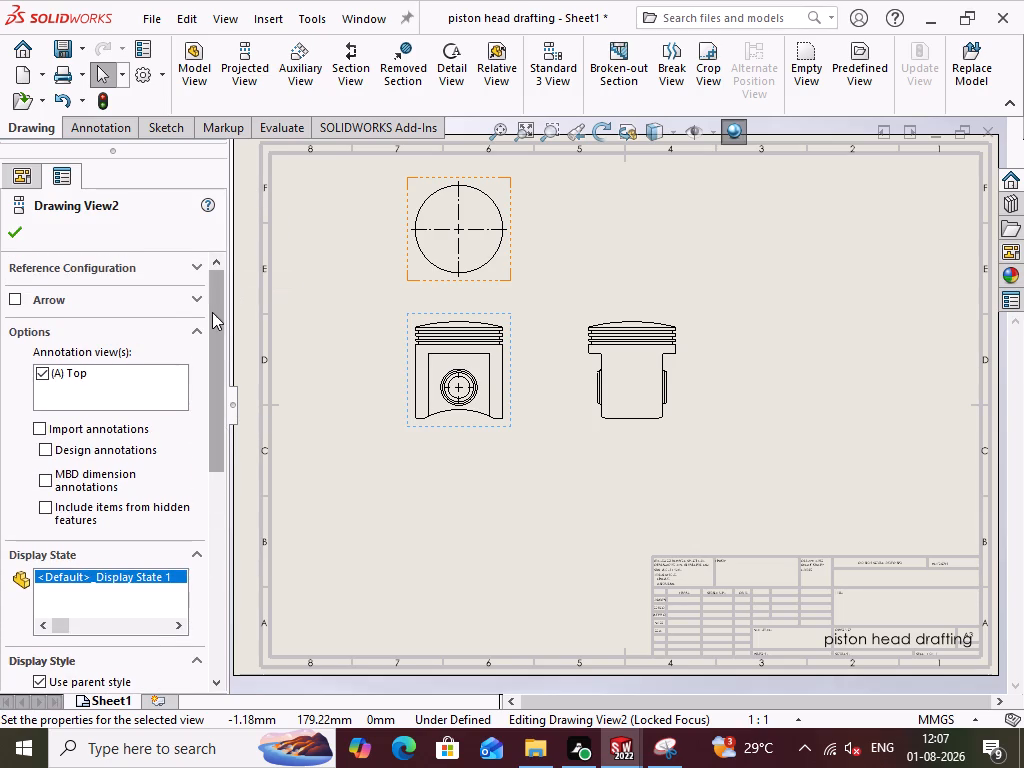
drag(212, 312, 232, 299)
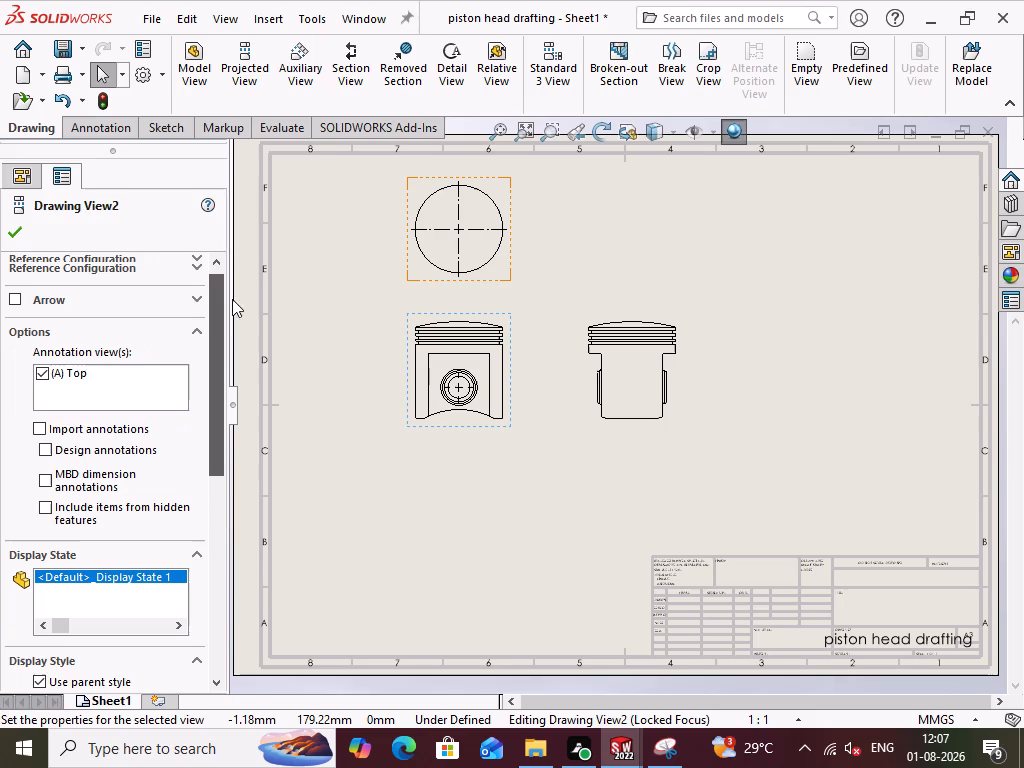
drag(232, 299, 245, 230)
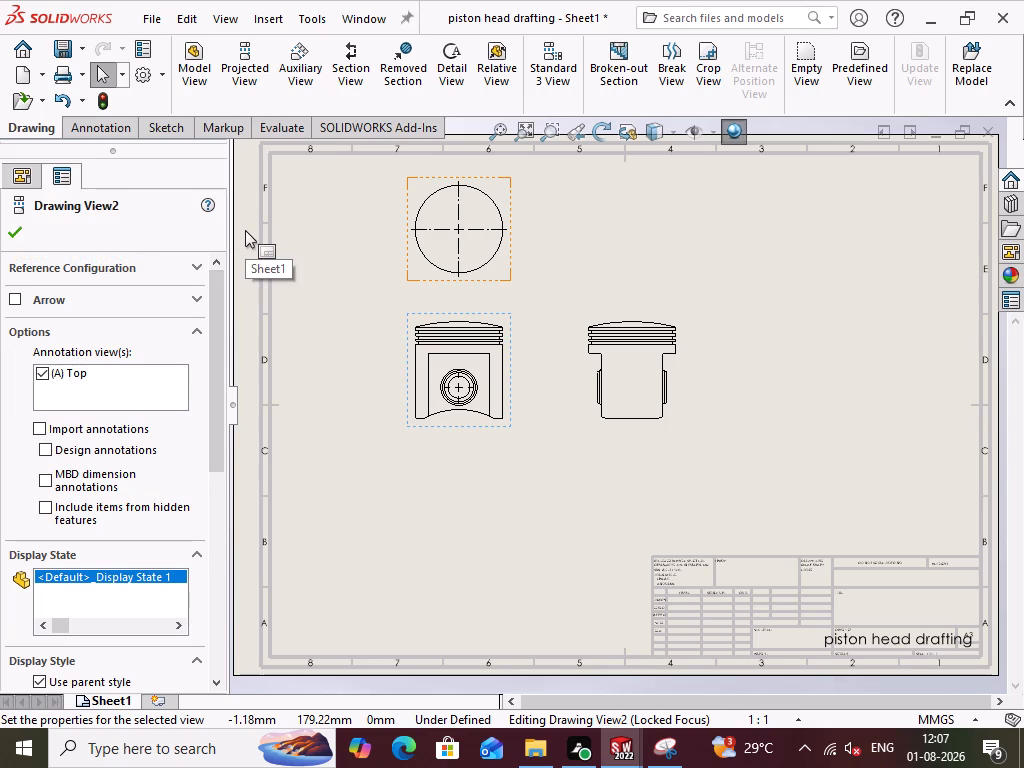
click(41, 371)
click(39, 371)
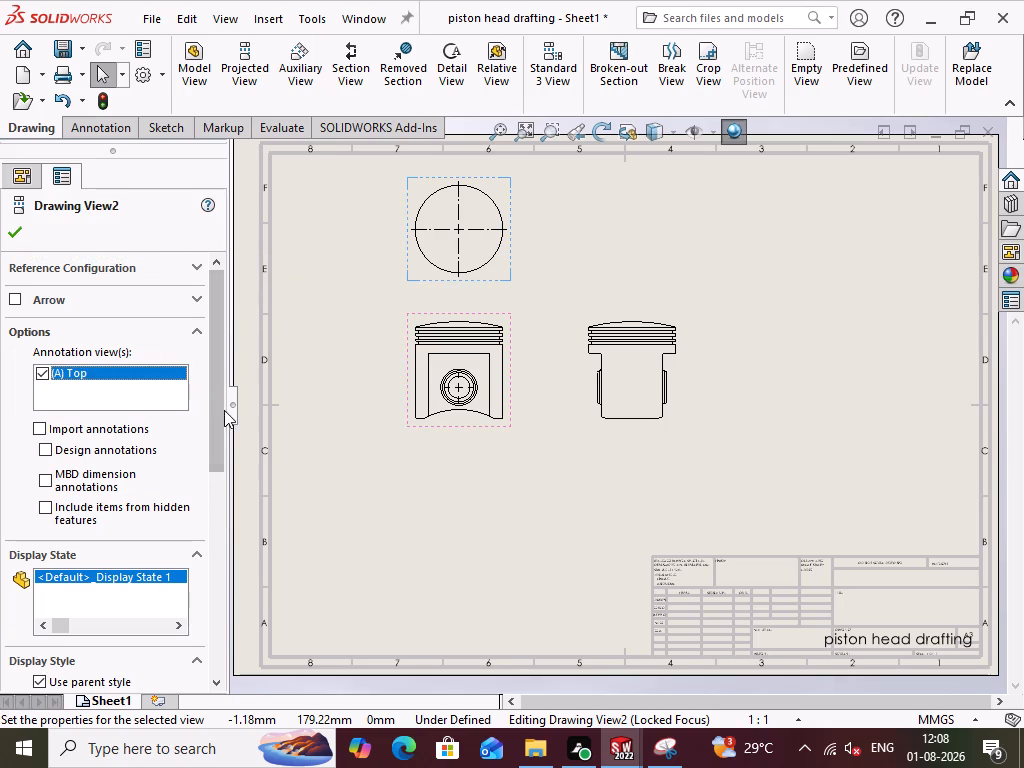
drag(212, 334, 215, 449)
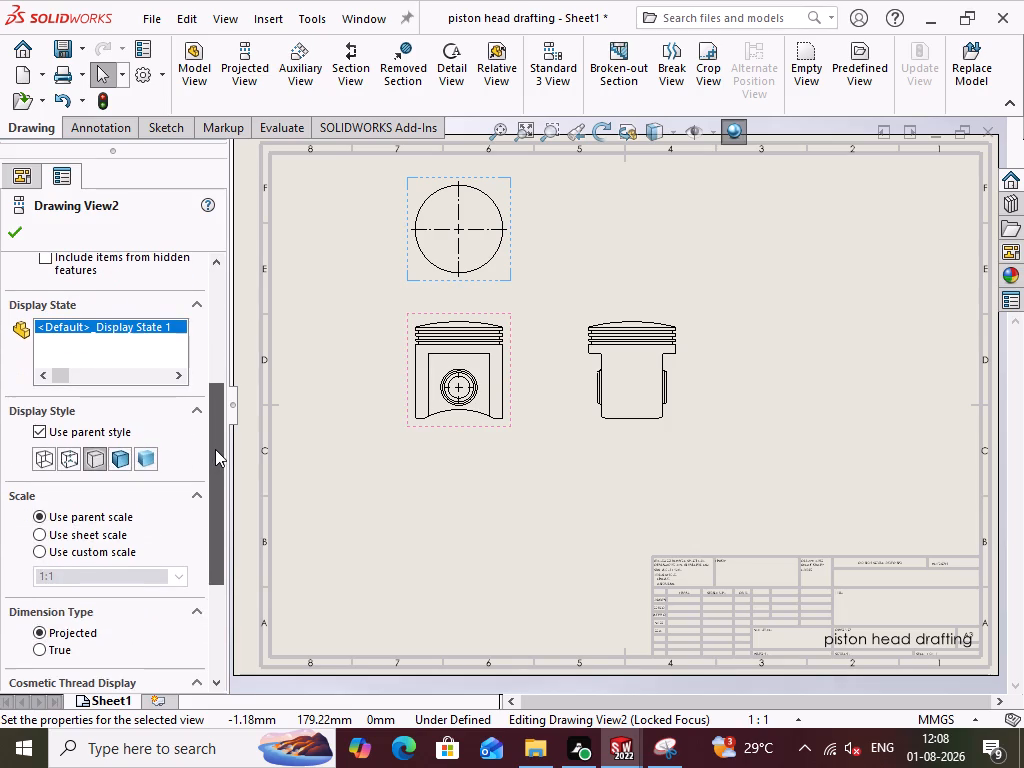
drag(215, 449, 252, 217)
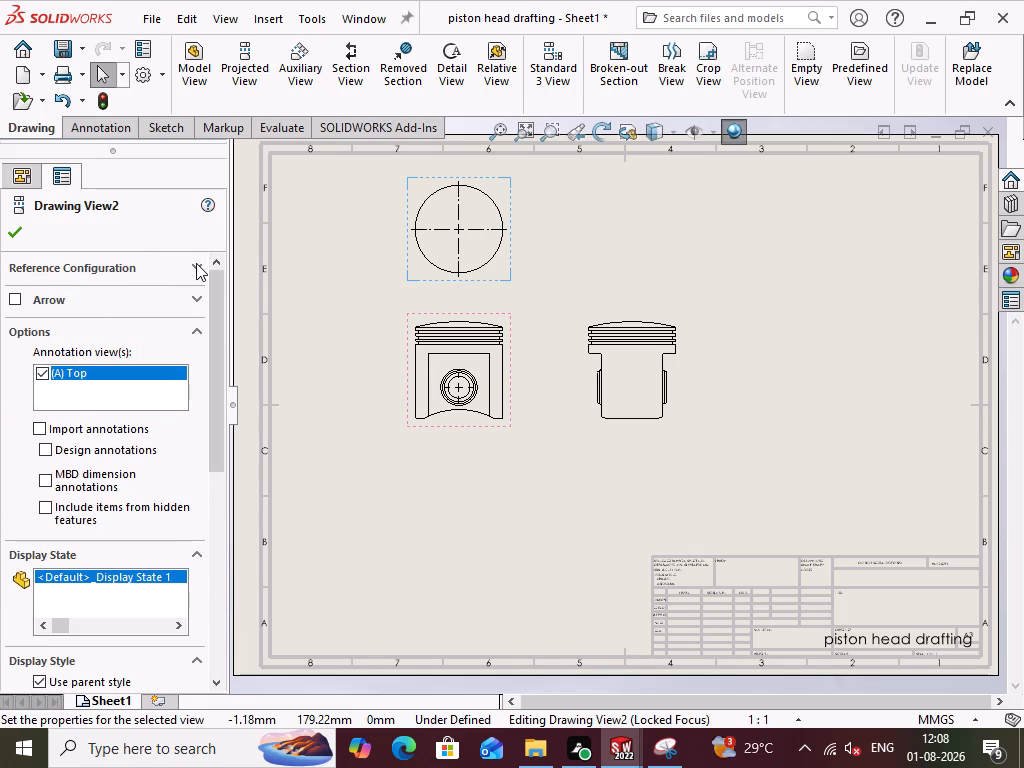
double_click(196, 263)
click(194, 265)
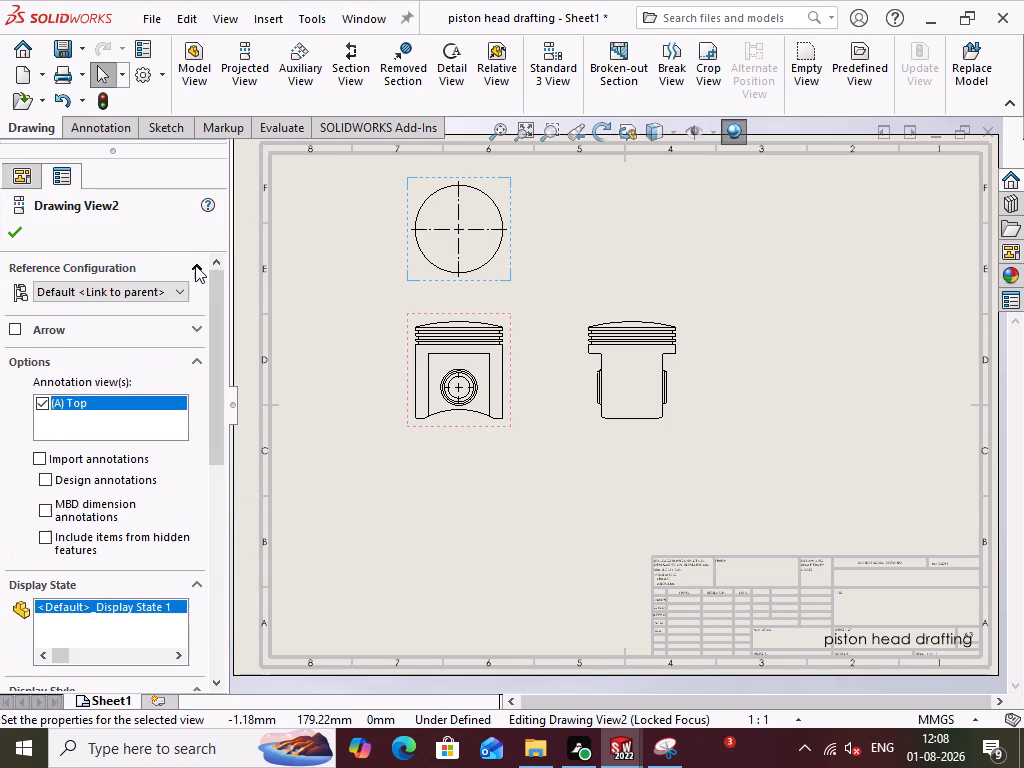
click(195, 265)
click(196, 298)
click(196, 298)
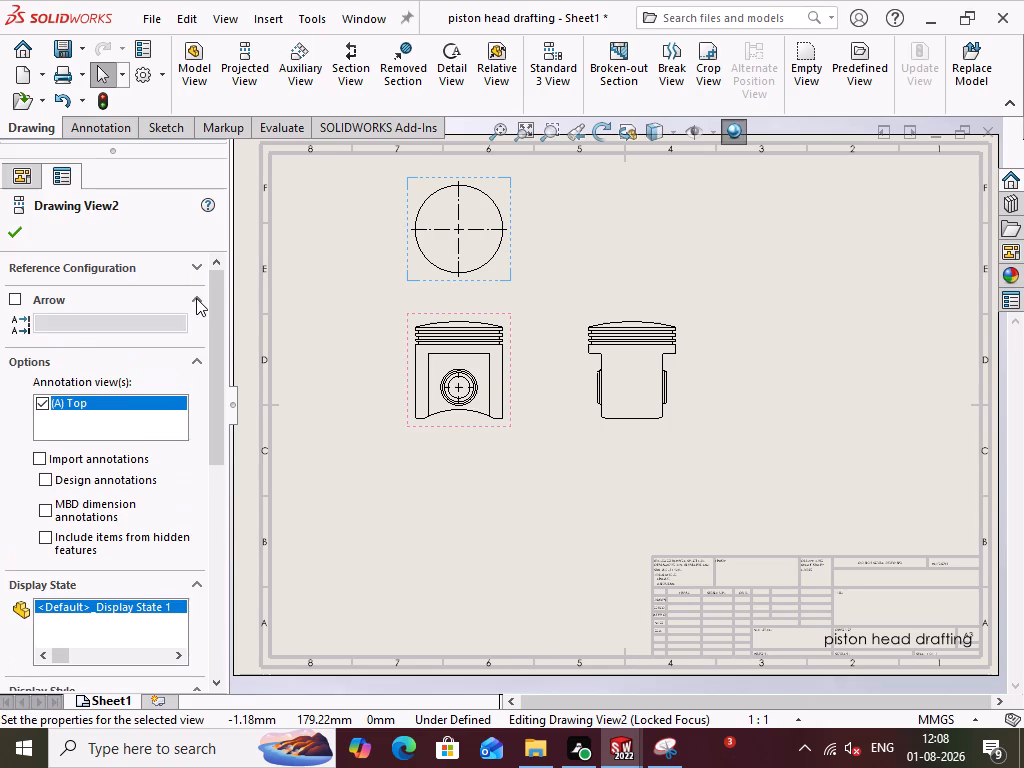
drag(216, 383, 212, 463)
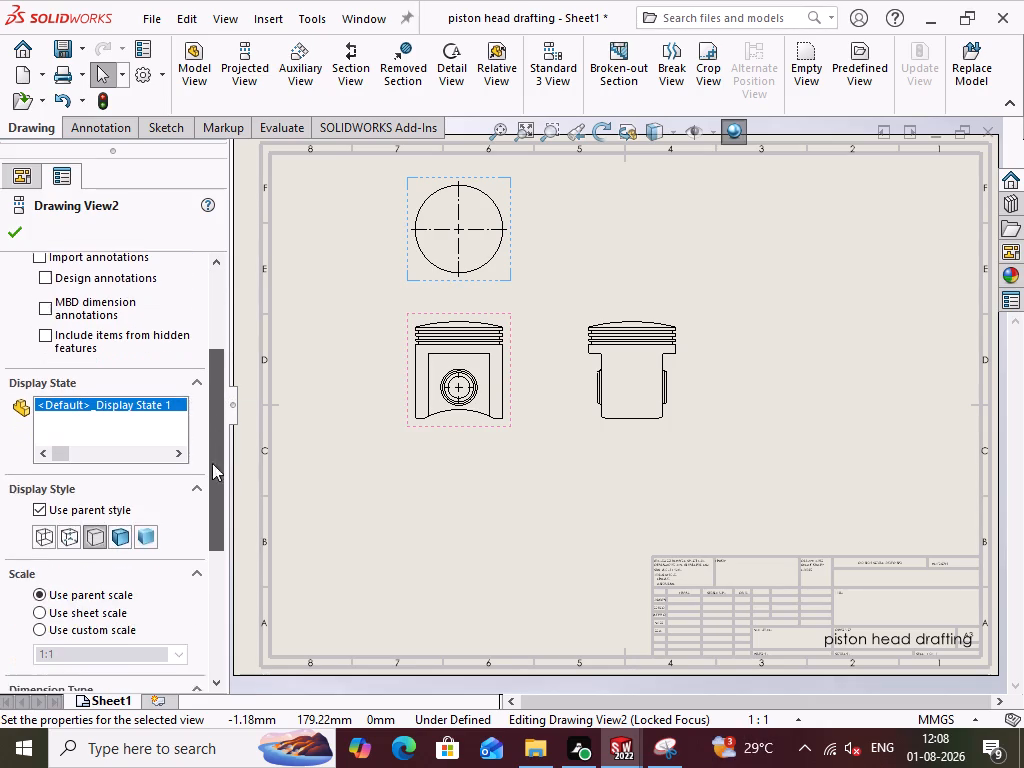
drag(212, 463, 209, 567)
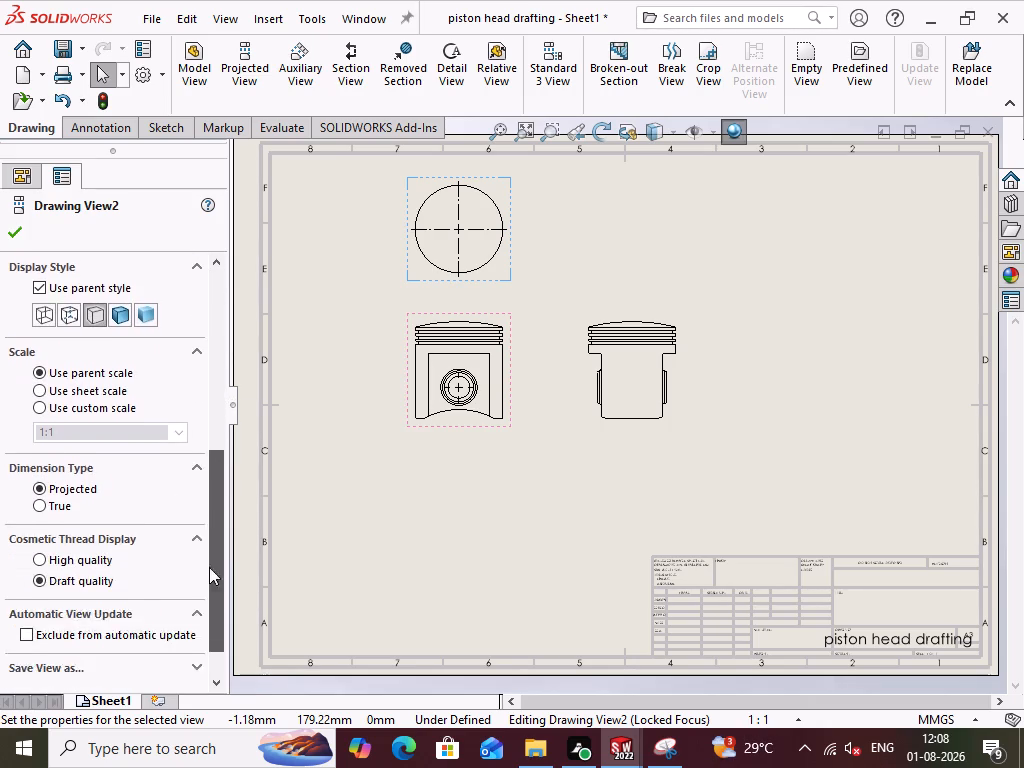
drag(209, 567, 220, 221)
click(7, 236)
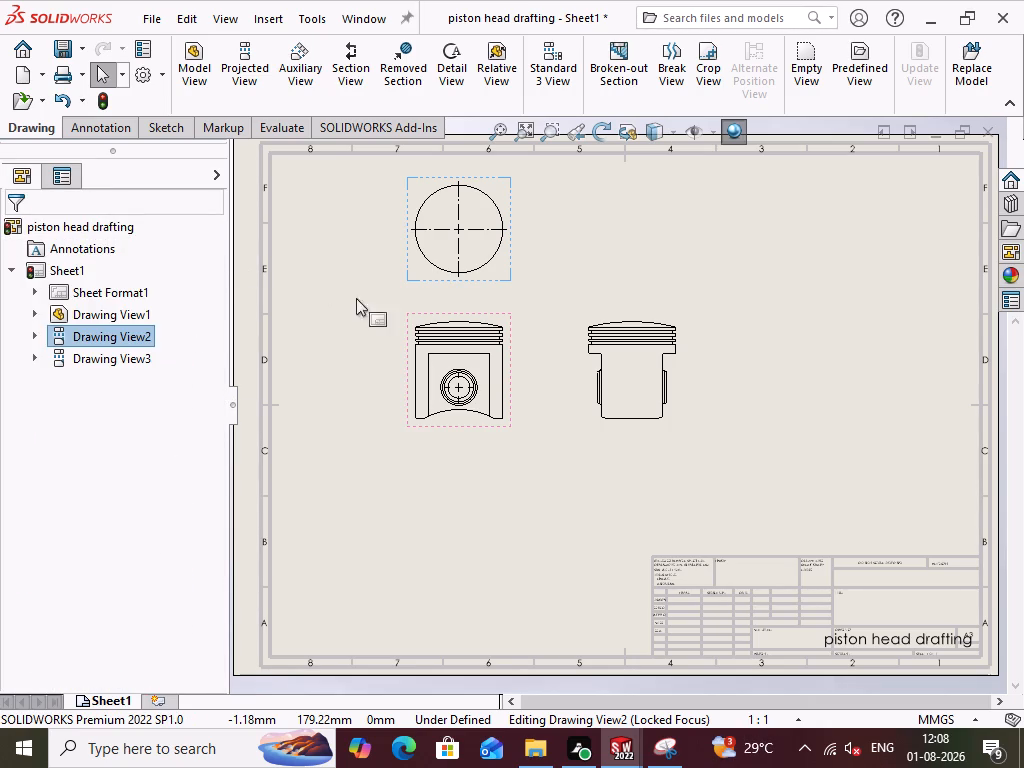
double_click(495, 279)
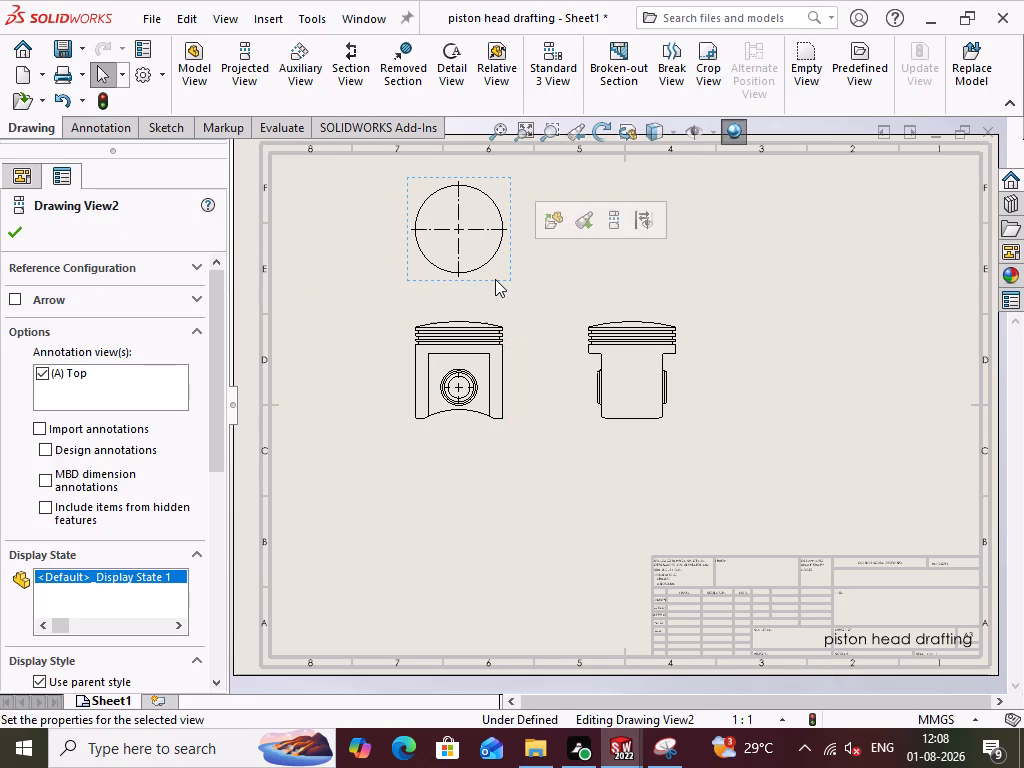
click(14, 225)
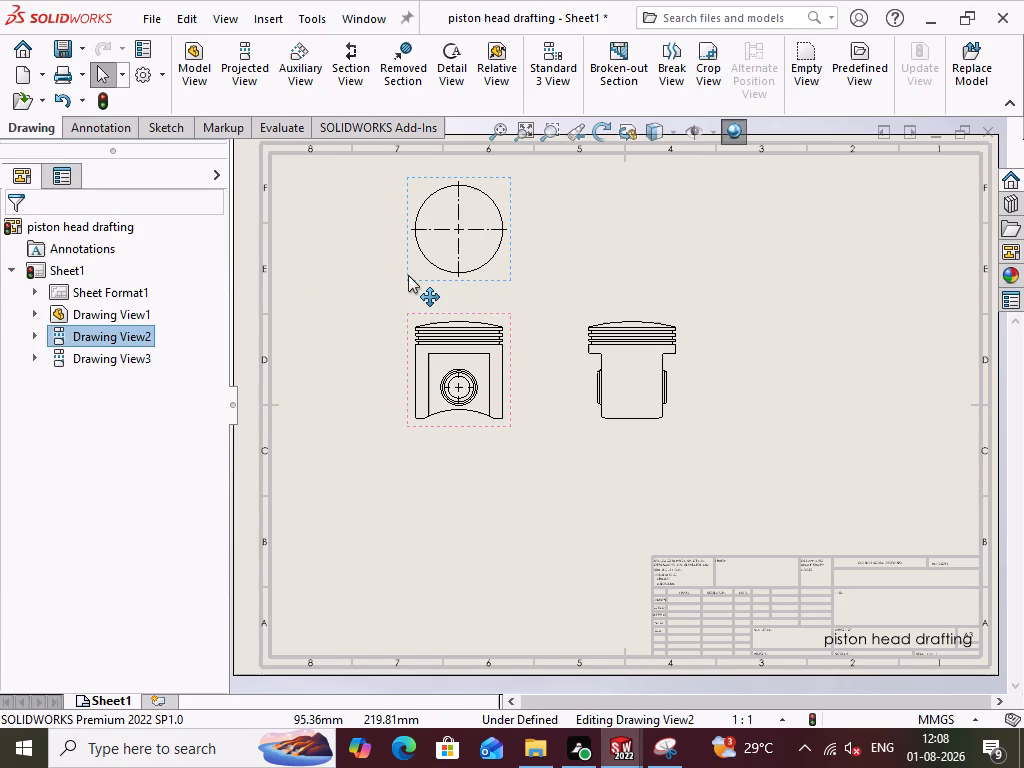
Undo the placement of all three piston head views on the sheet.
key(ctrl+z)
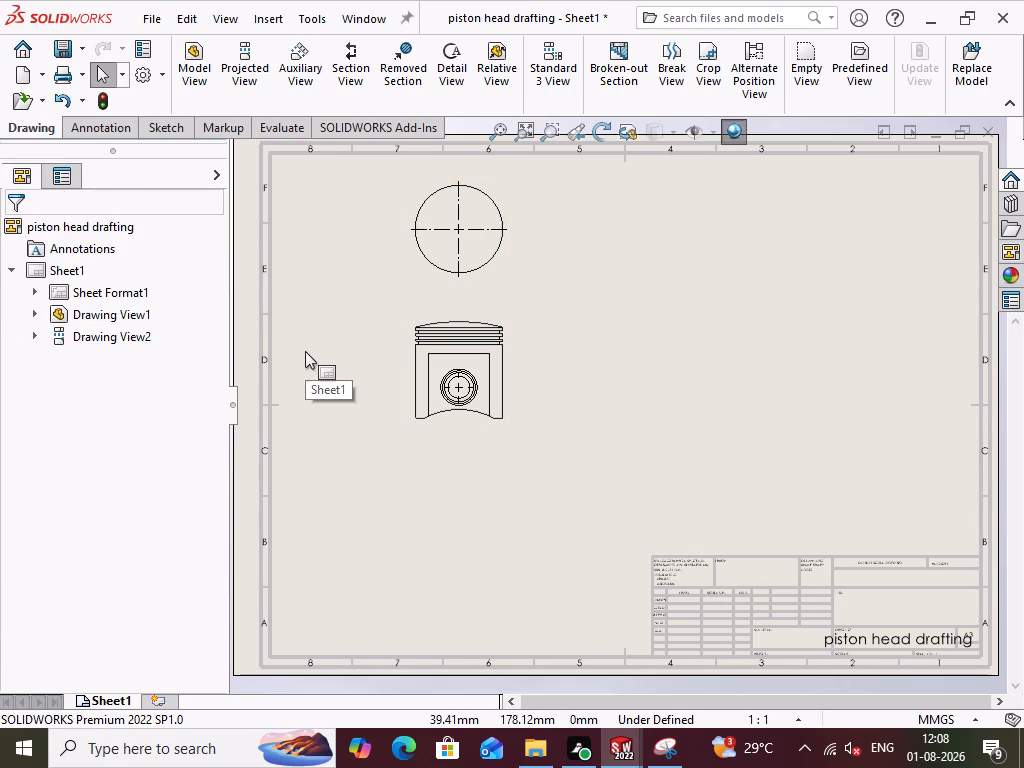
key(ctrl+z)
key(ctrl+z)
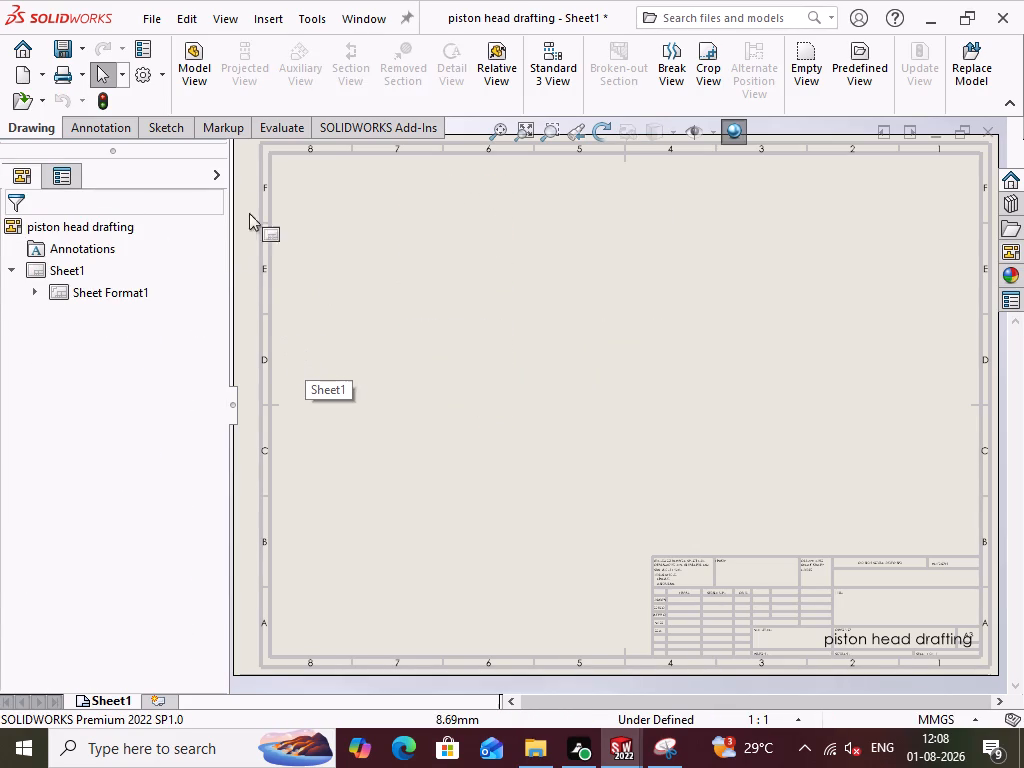
Insert a front-orientation model view of the piston head in the left half of the sheet.
click(202, 71)
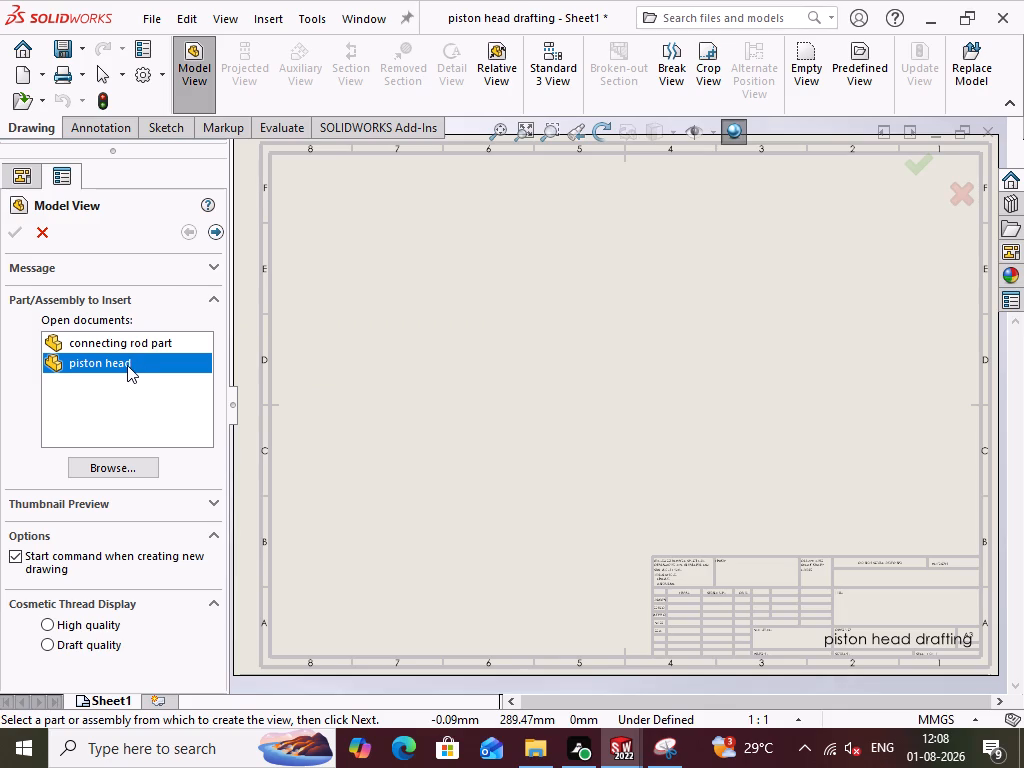
double_click(127, 365)
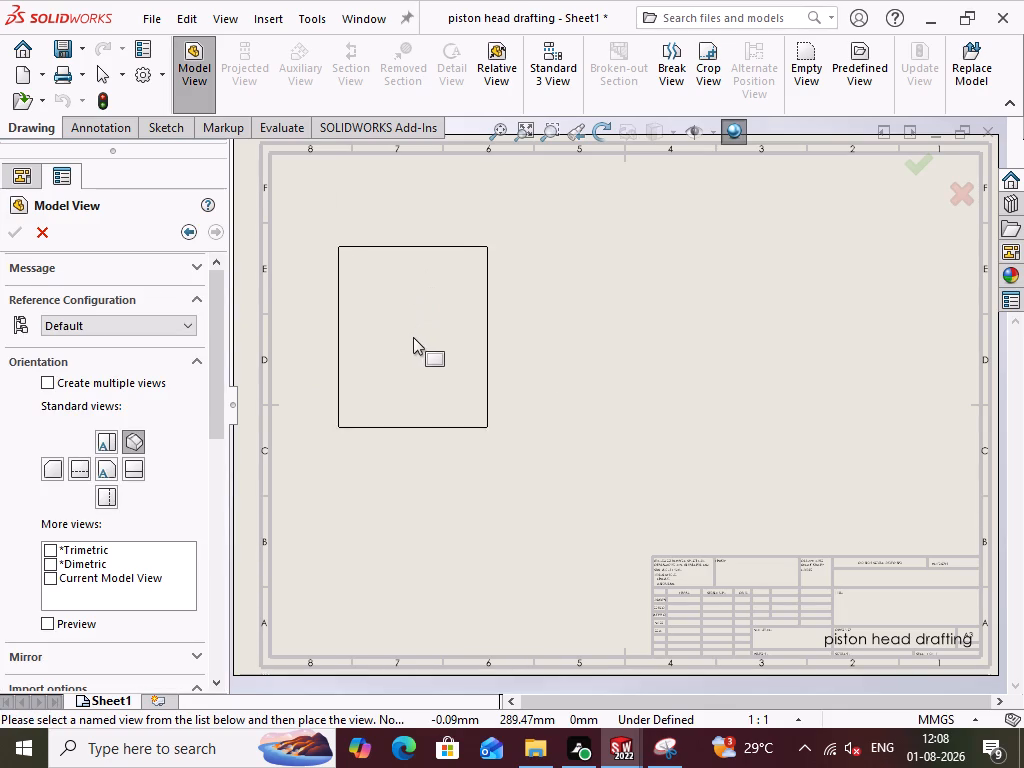
click(103, 468)
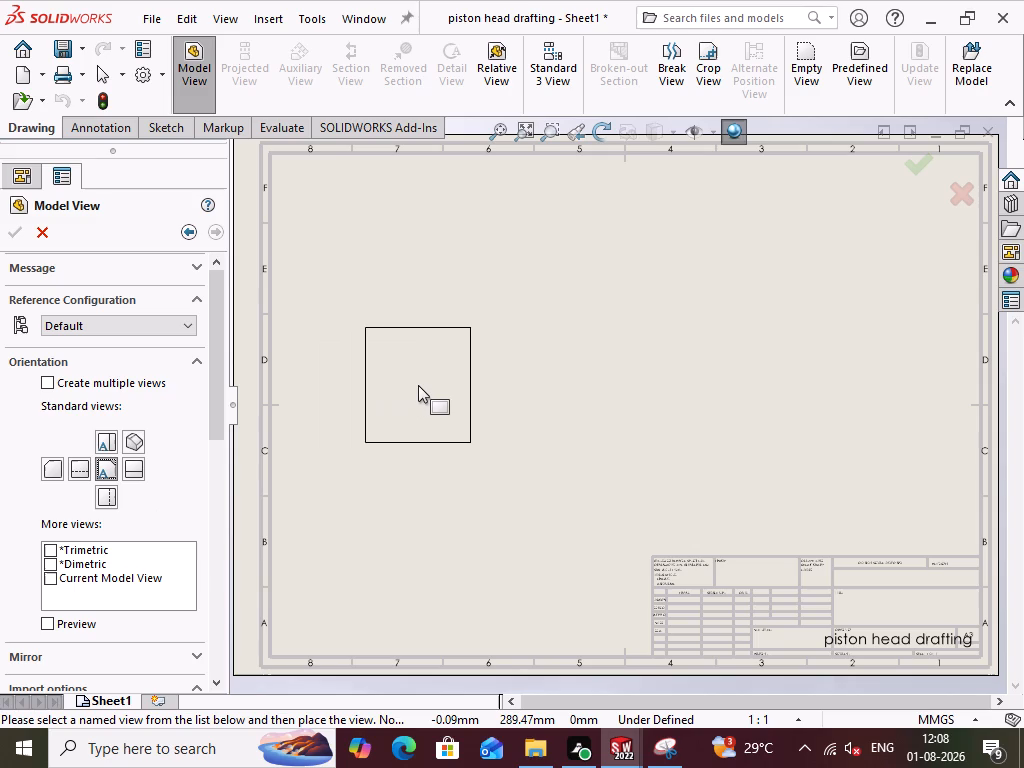
click(453, 372)
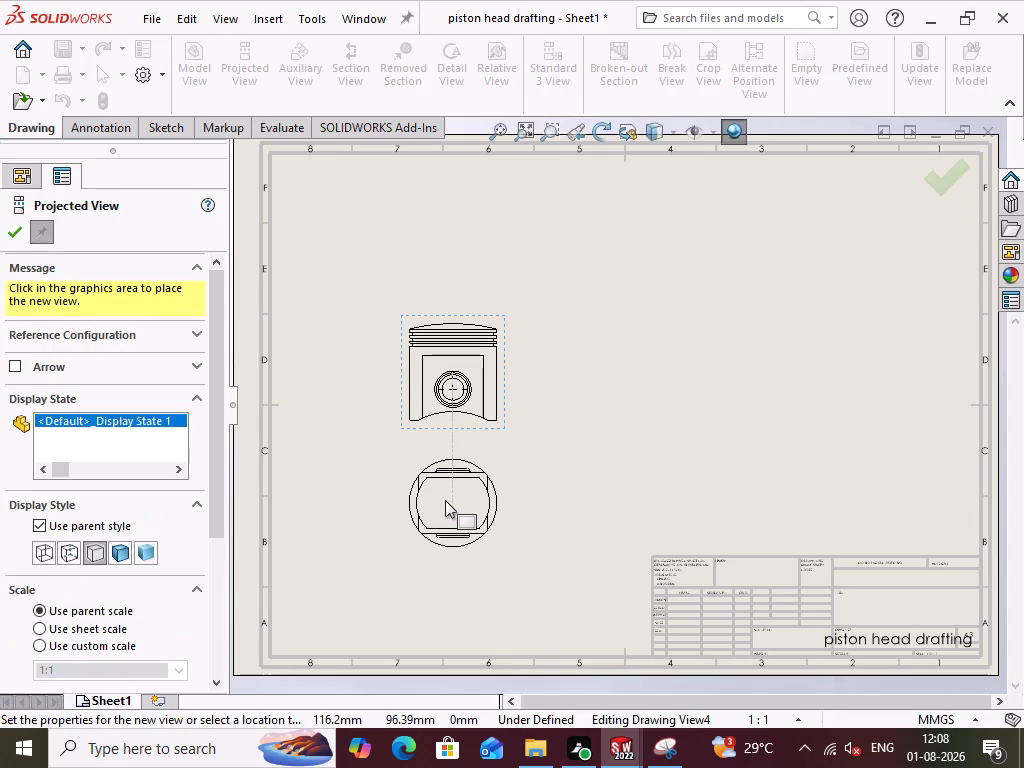
Project views from the front view: one below it, one to its right, and an isometric near the sheet's upper-right corner.
click(445, 521)
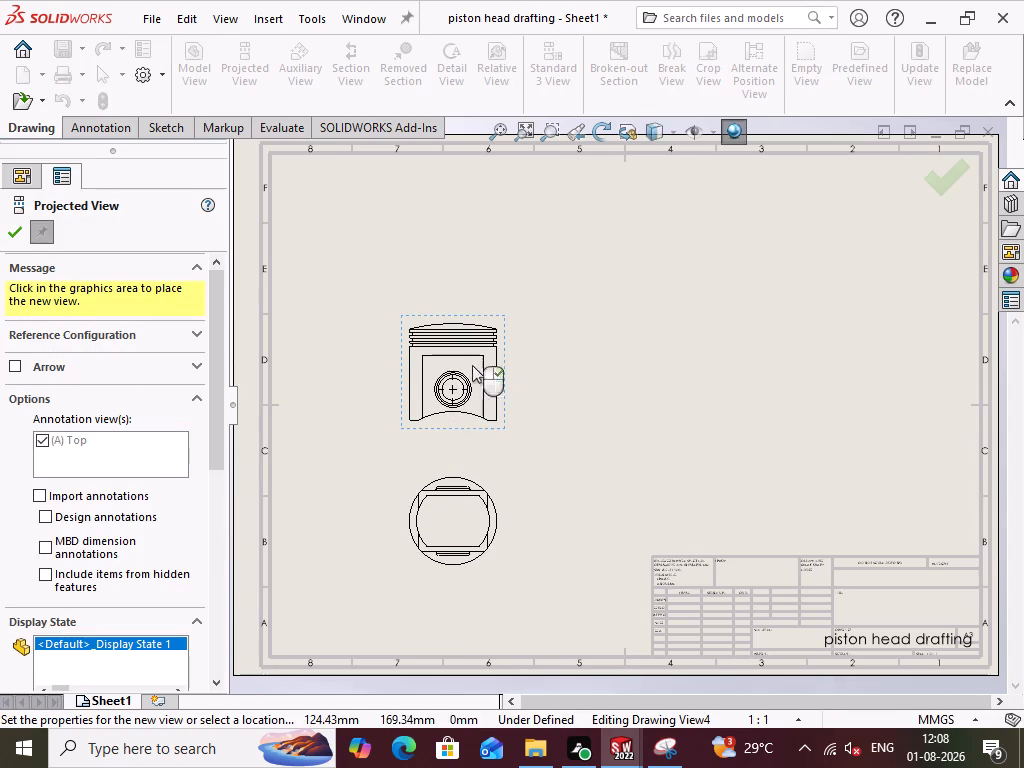
click(617, 376)
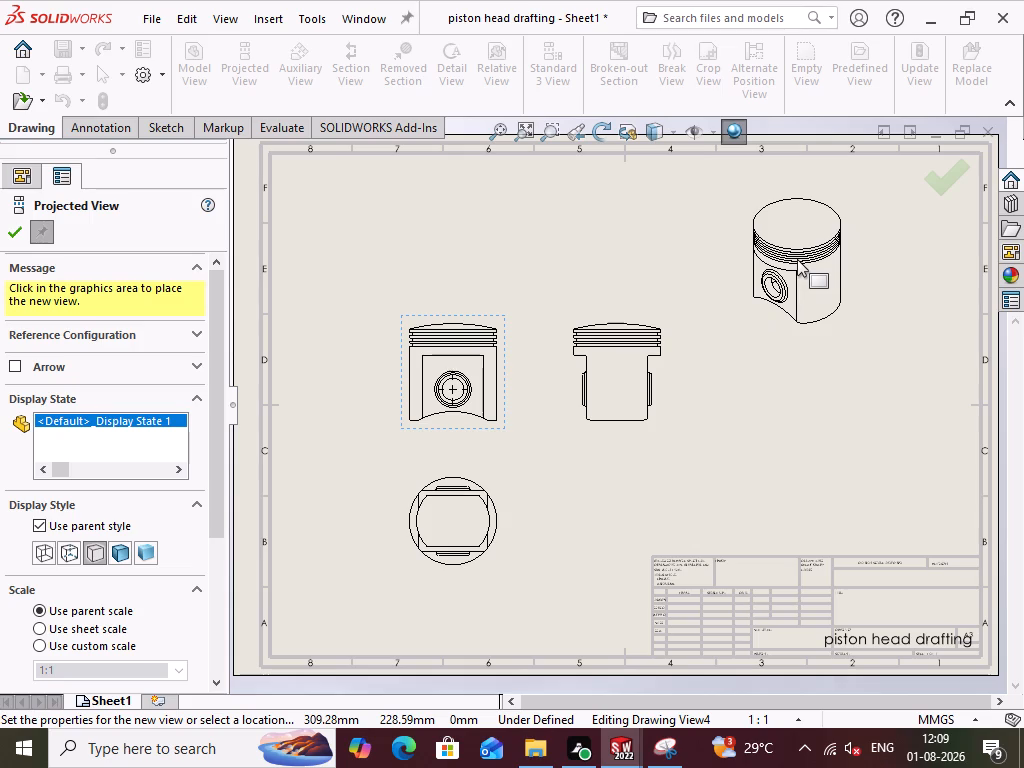
click(797, 259)
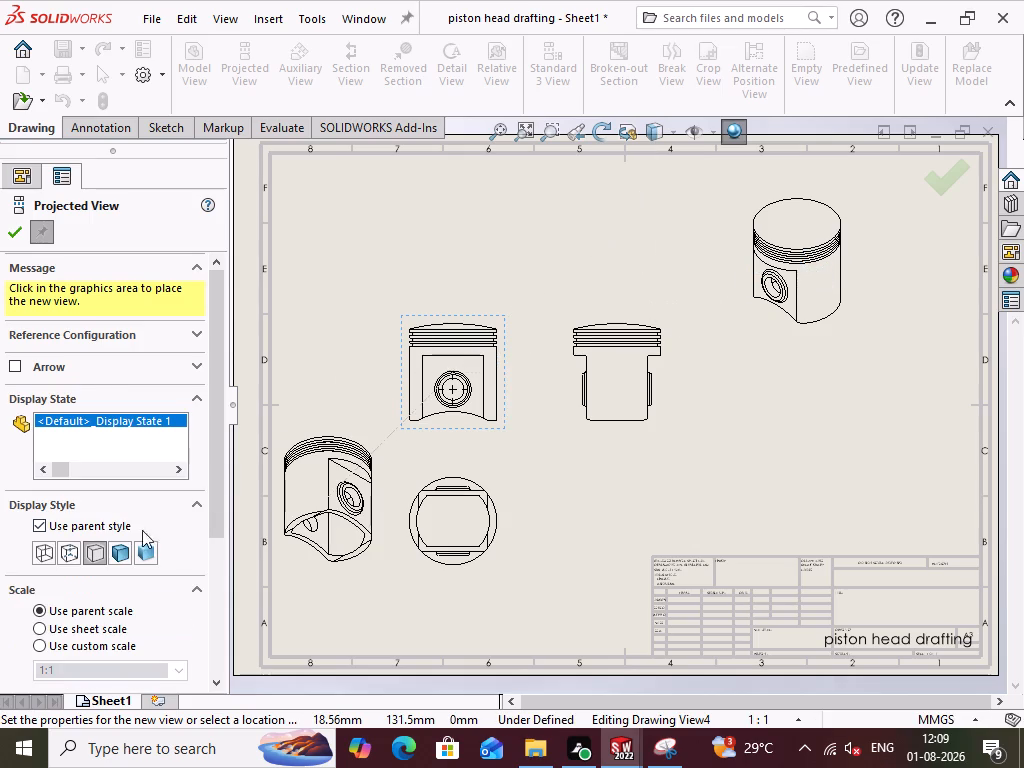
click(9, 232)
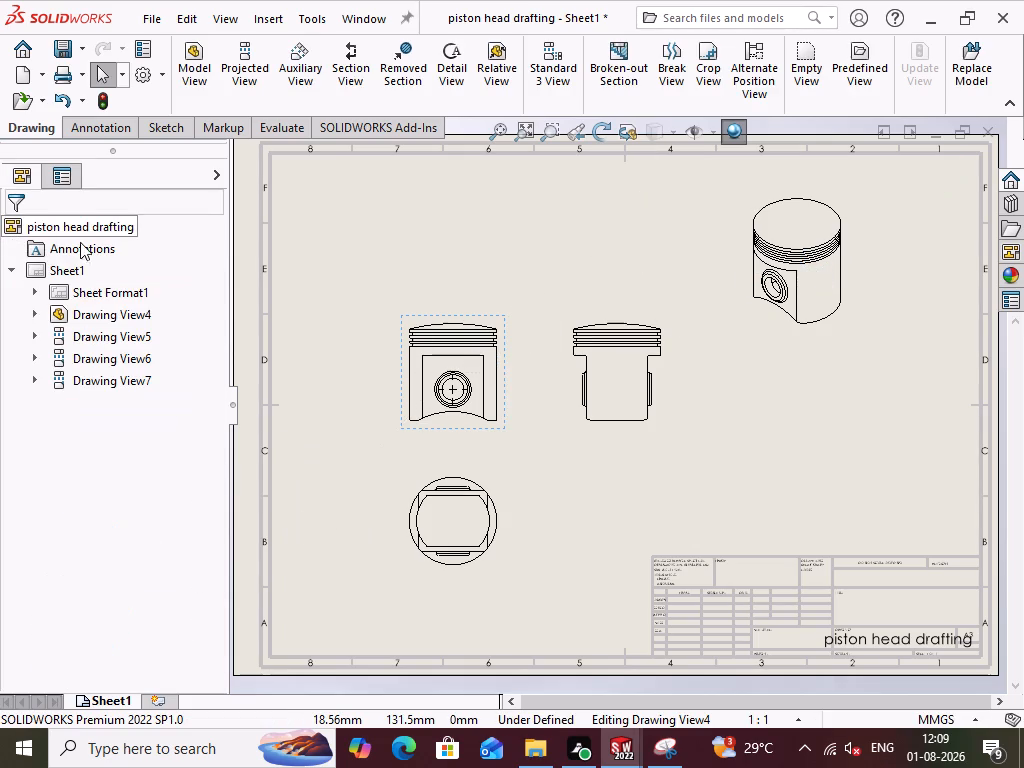
Set the isometric view's display style to Shaded With Edges.
double_click(862, 340)
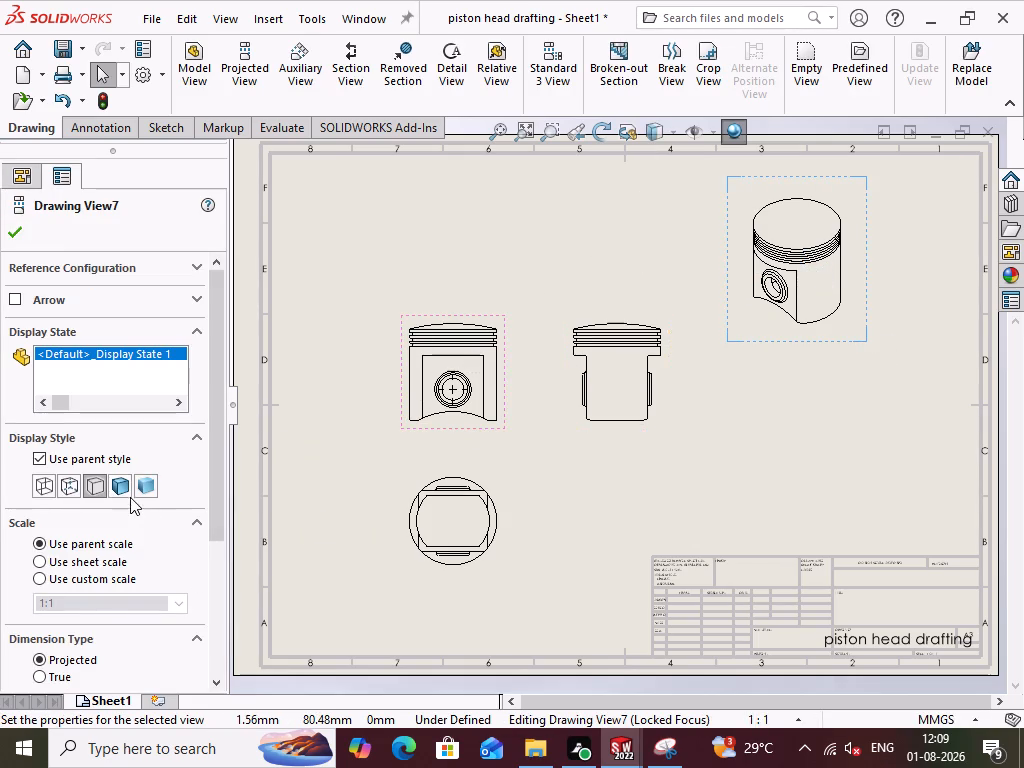
click(118, 486)
click(9, 232)
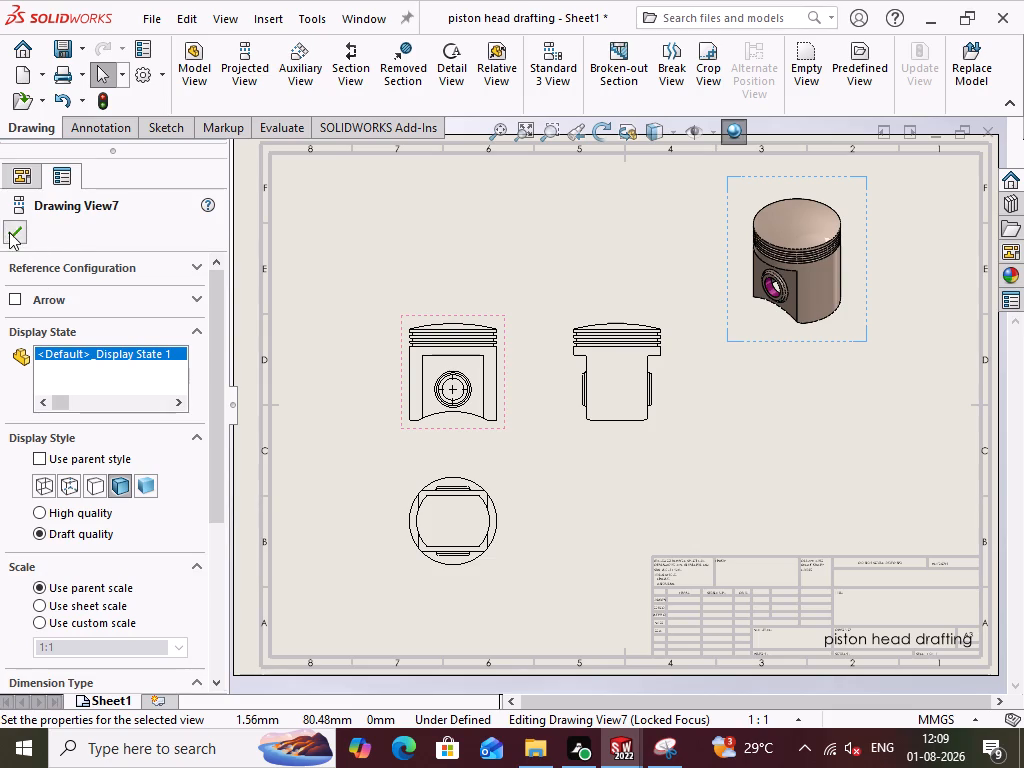
click(753, 433)
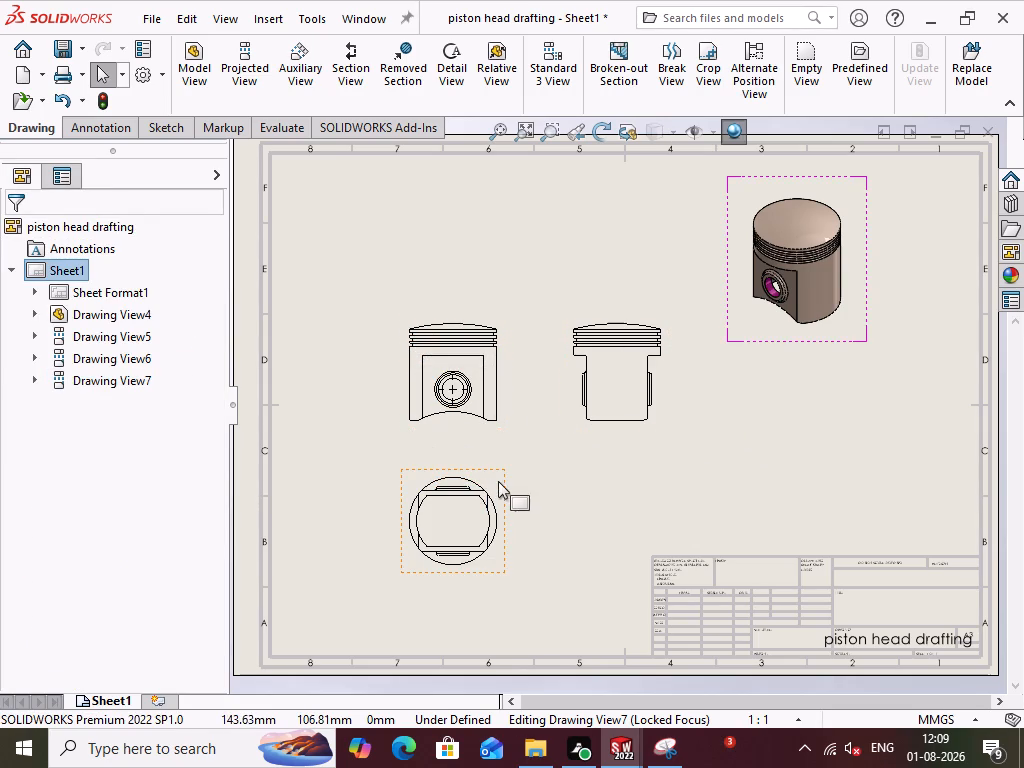
Move the circular projected view from below the front view to above it.
drag(500, 481, 526, 190)
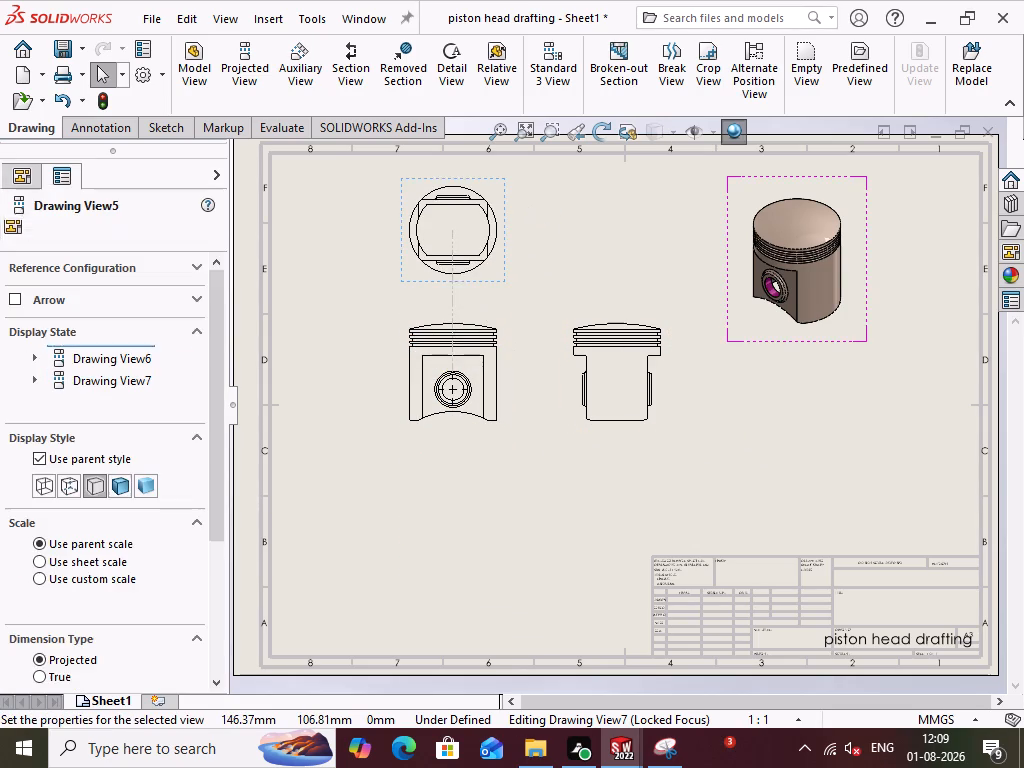
click(503, 523)
Shift the front view toward the sheet's left border and move the side view slightly toward it.
drag(402, 341, 330, 351)
click(527, 502)
drag(563, 380, 547, 368)
click(527, 497)
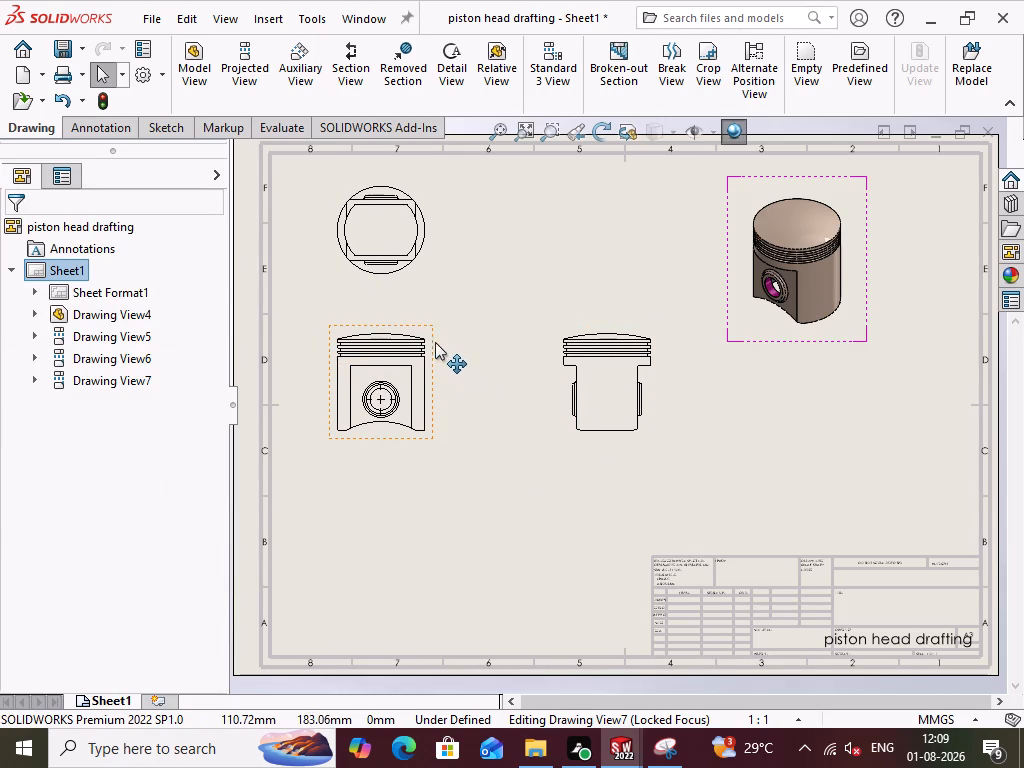
Move the front view away from the sheet's left border toward the centre and shift the side view slightly farther right.
drag(428, 323, 521, 331)
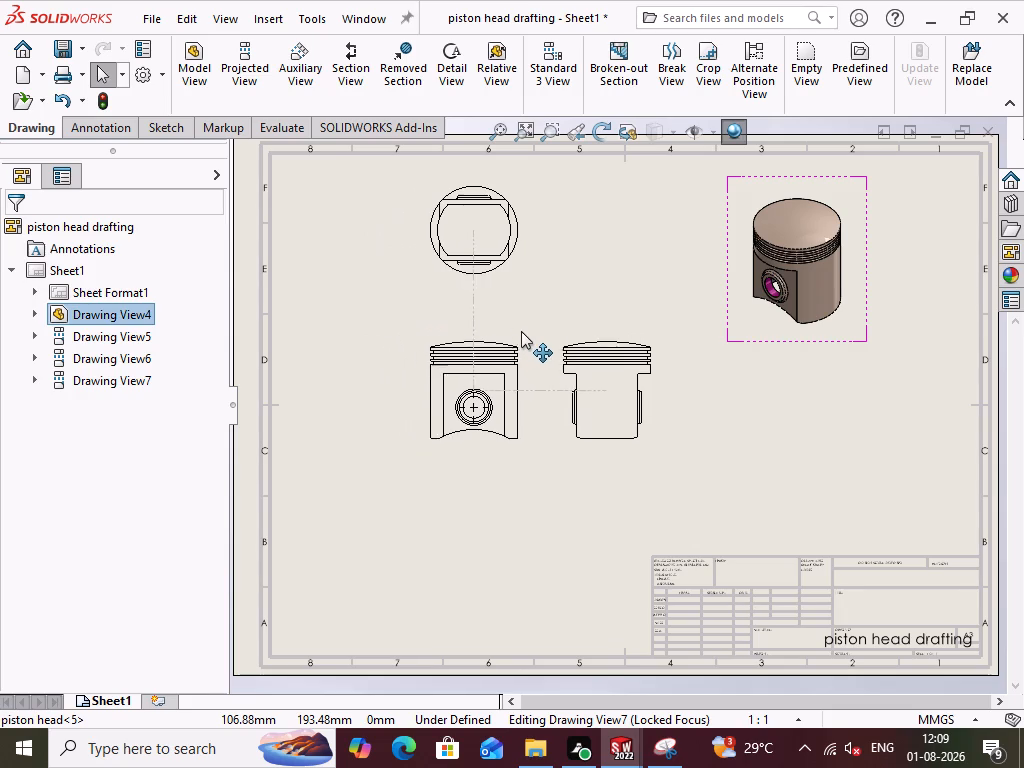
drag(521, 331, 532, 314)
click(531, 496)
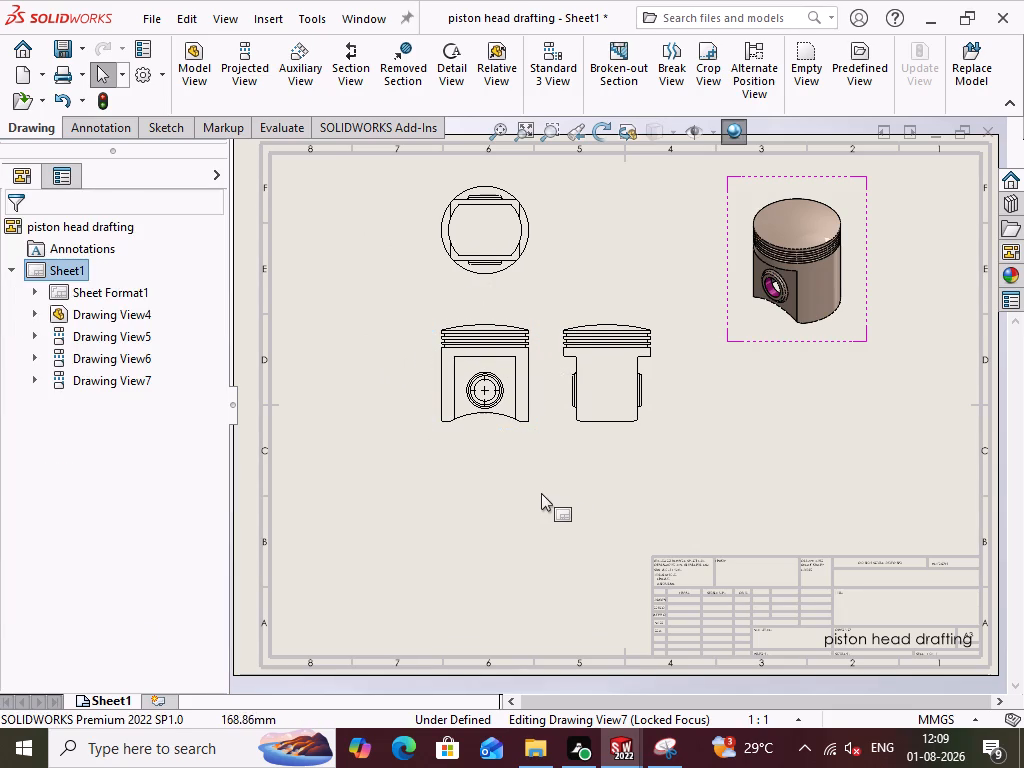
drag(657, 411, 674, 409)
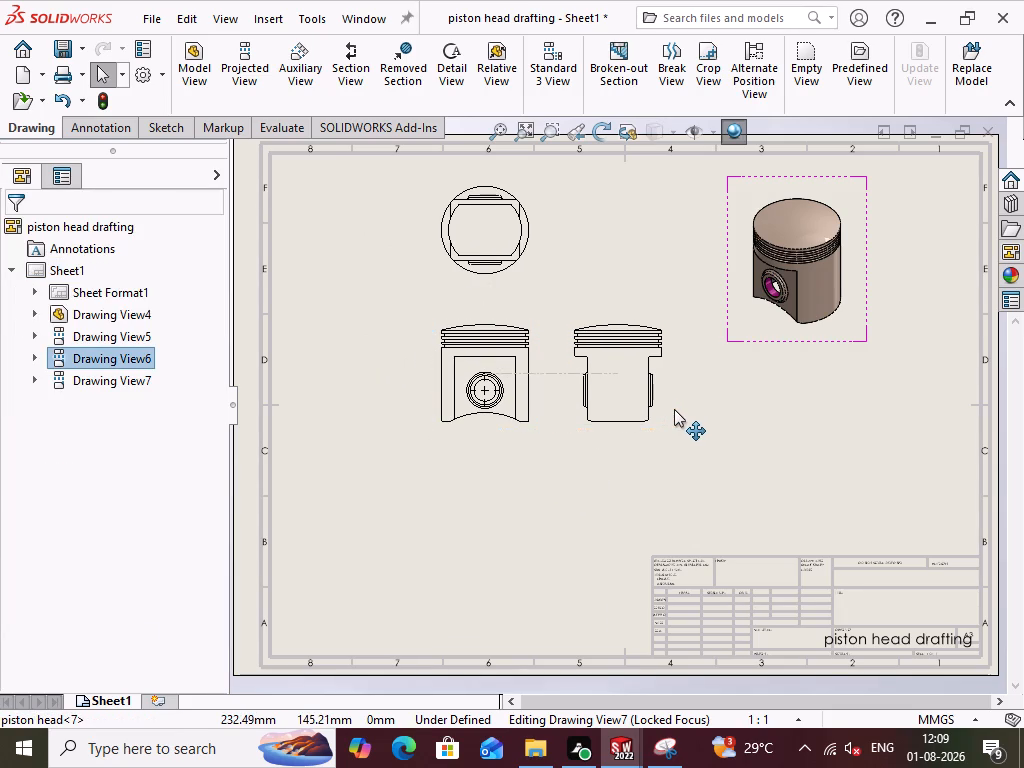
drag(674, 409, 686, 409)
click(499, 497)
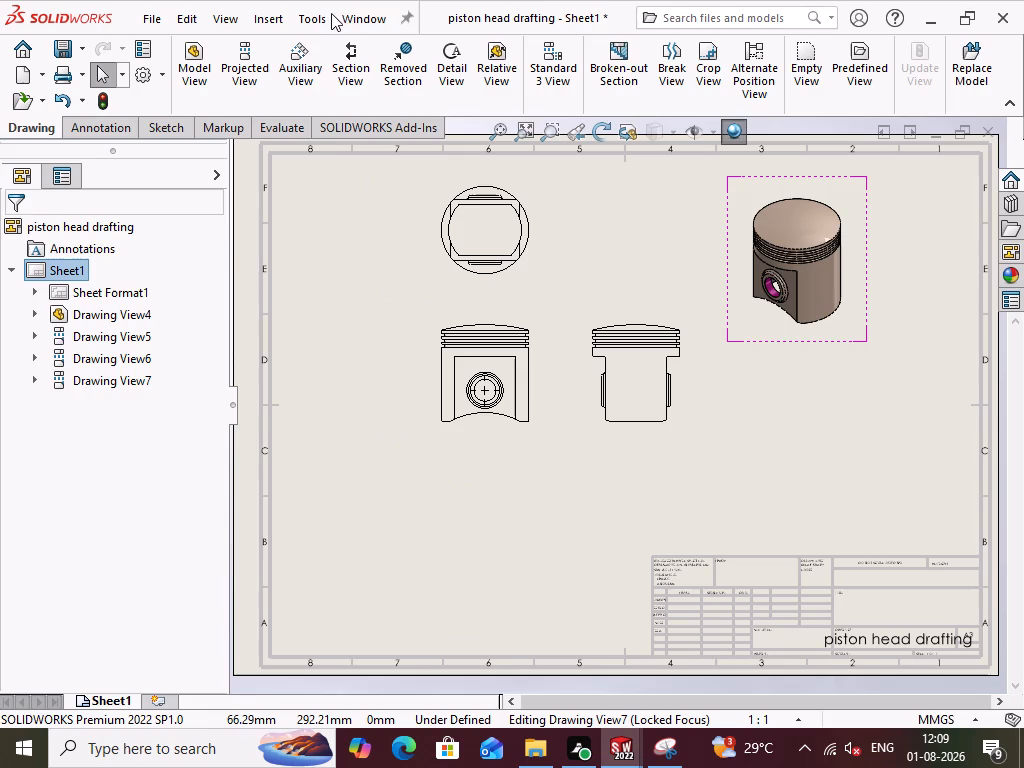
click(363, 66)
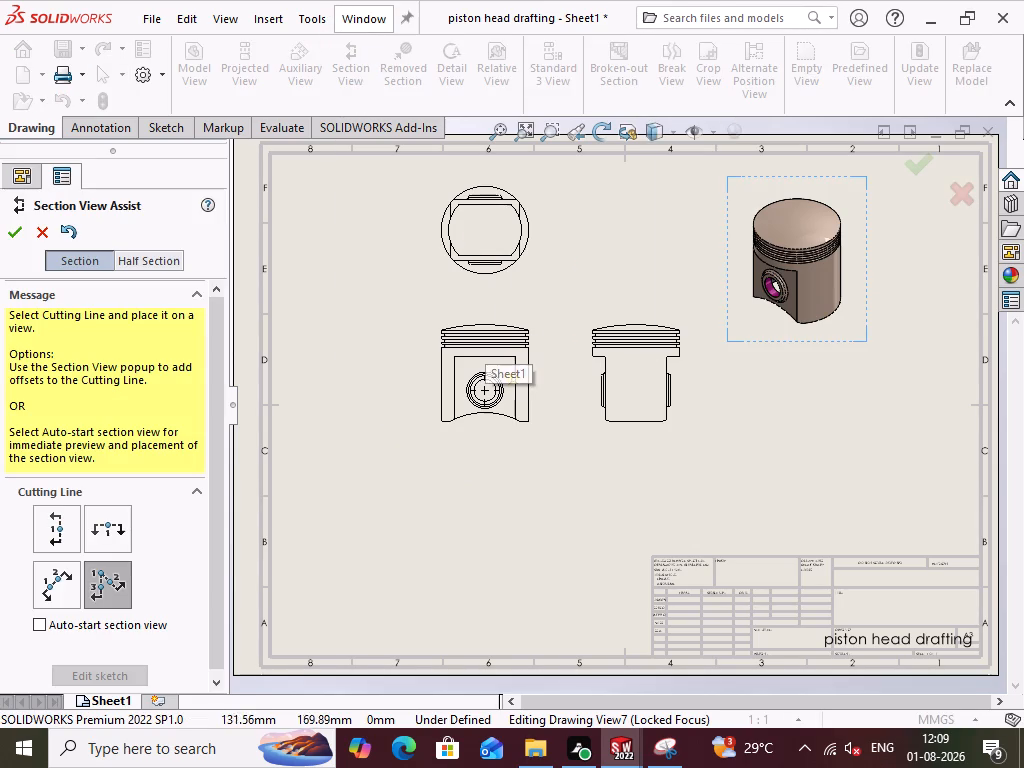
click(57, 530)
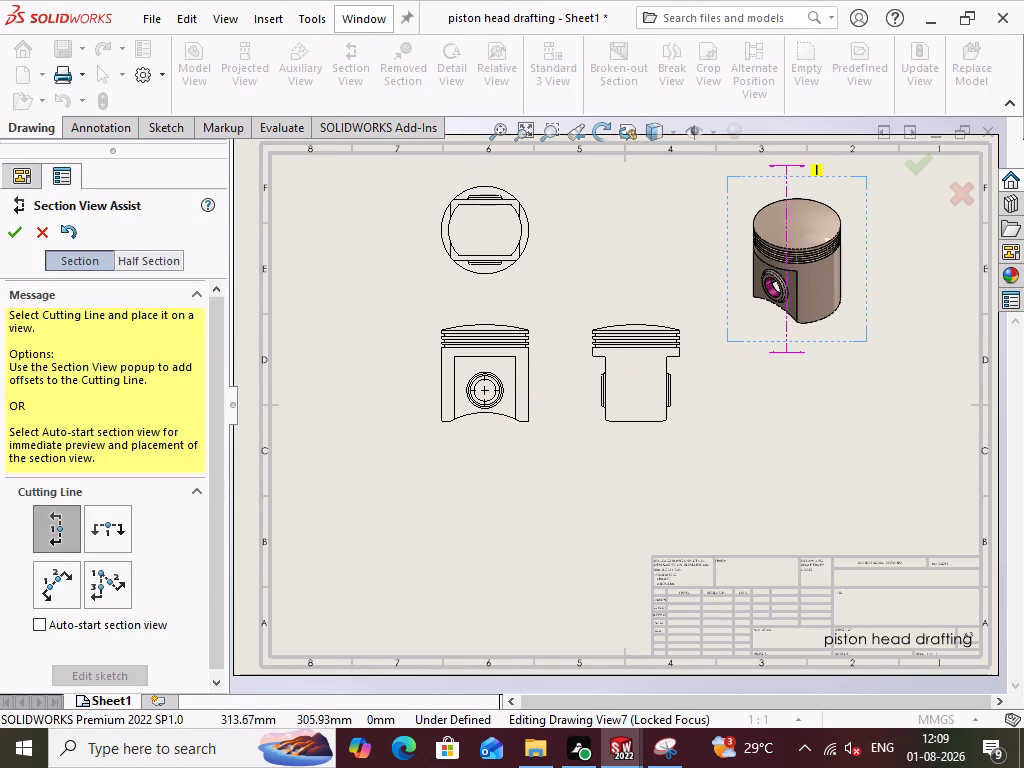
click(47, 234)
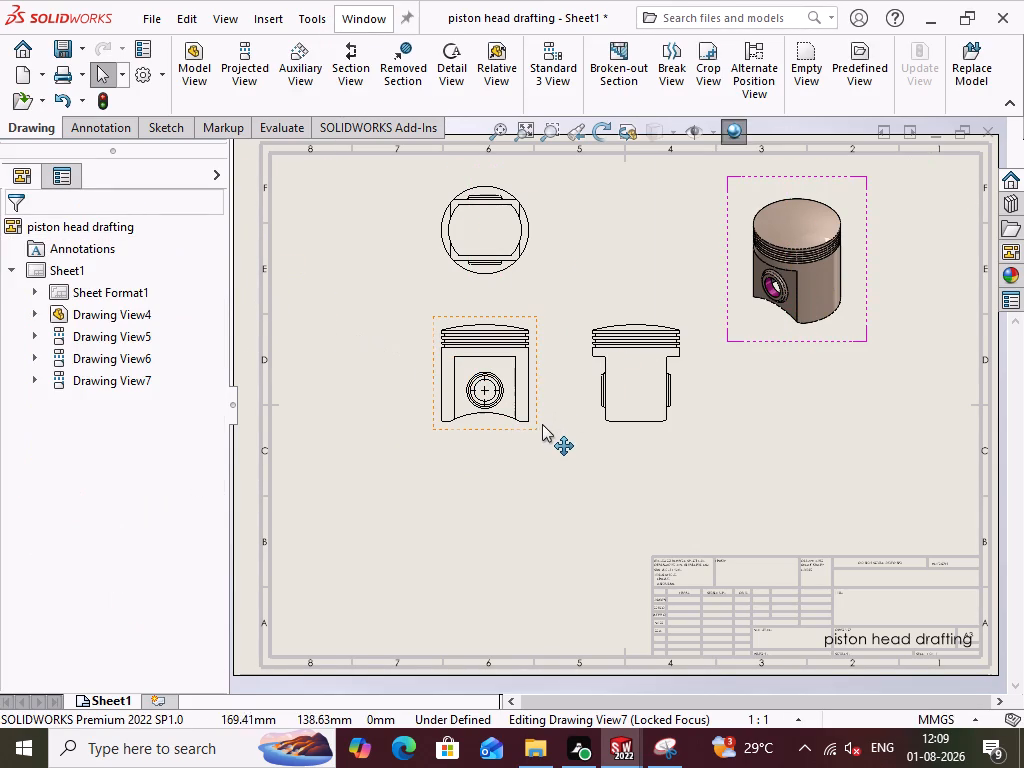
Create section view A-A with a vertical cutting line through the front view's pin-hole centre and place it left of that view.
double_click(541, 425)
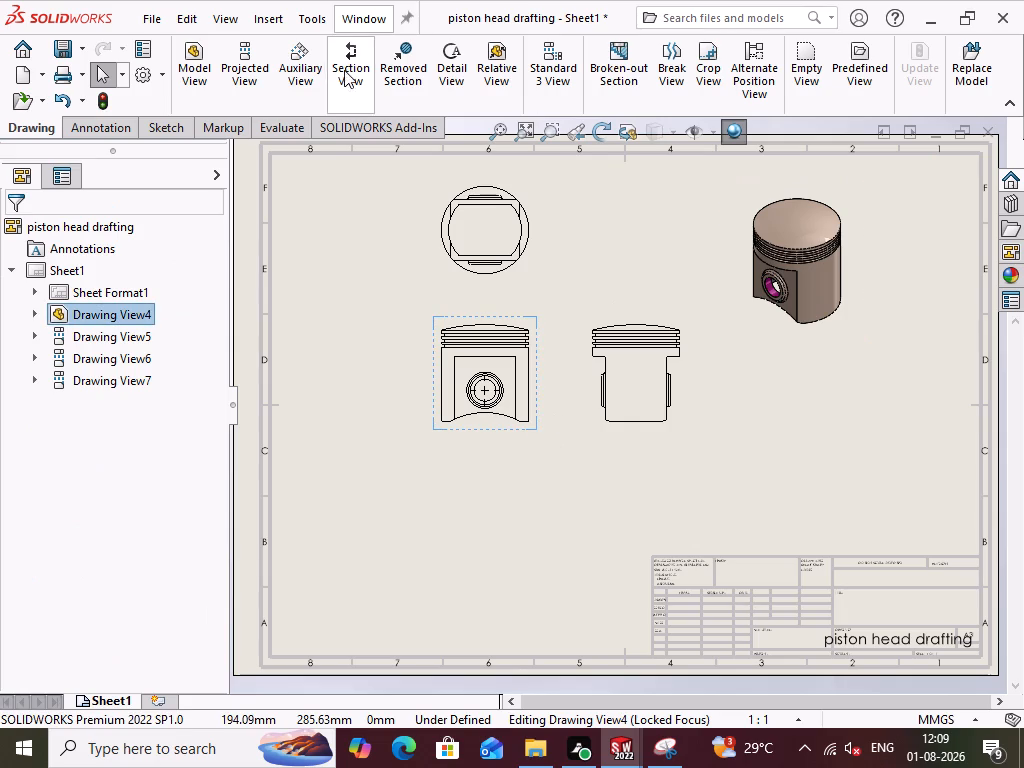
click(343, 66)
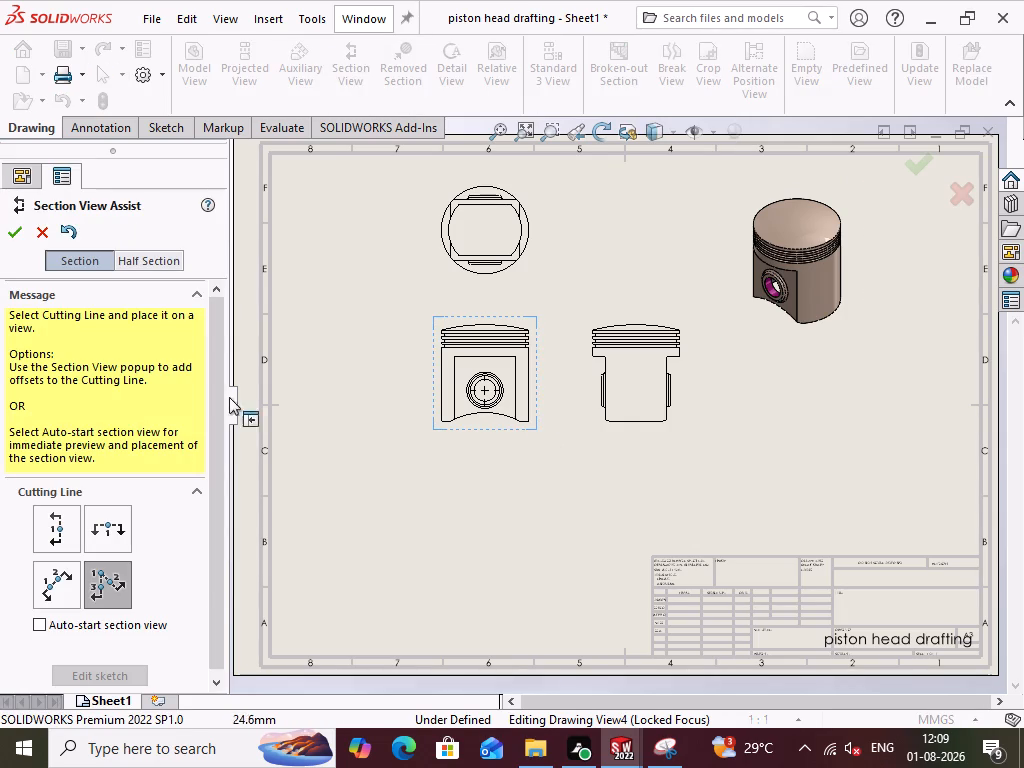
click(53, 527)
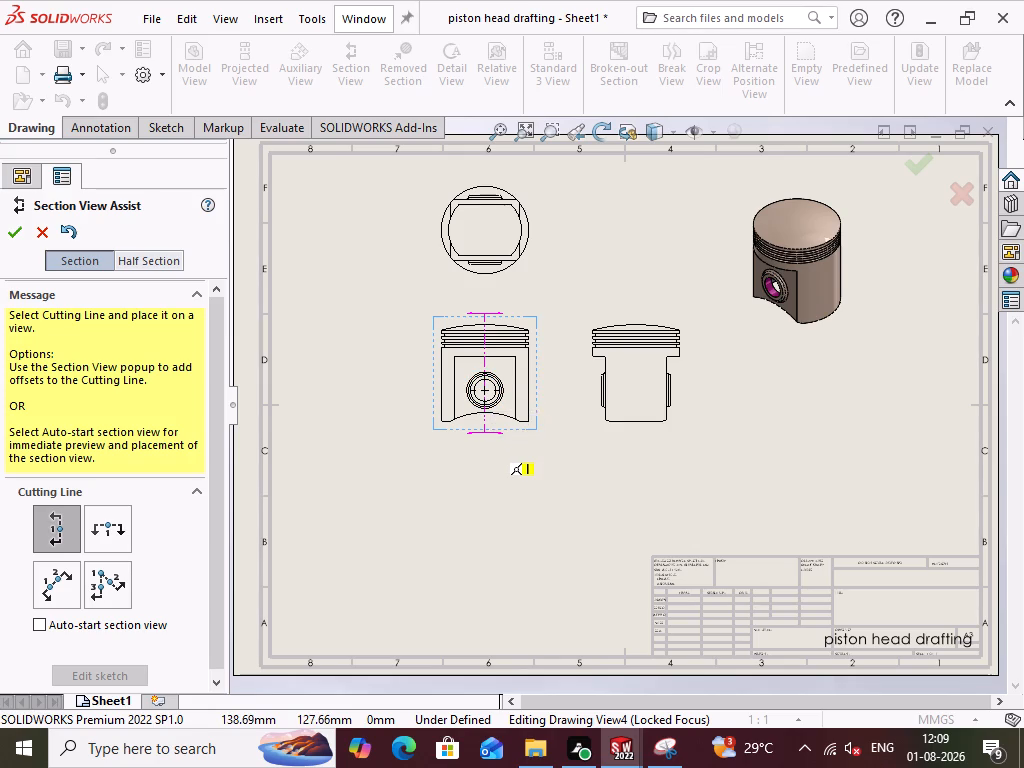
click(484, 388)
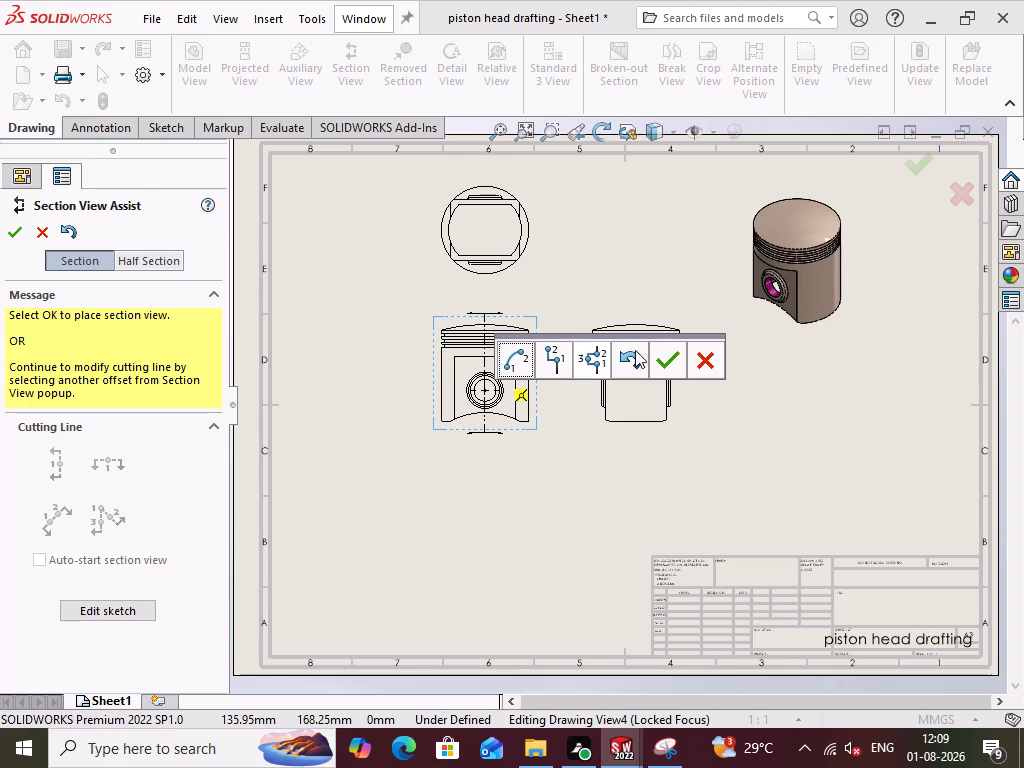
click(668, 361)
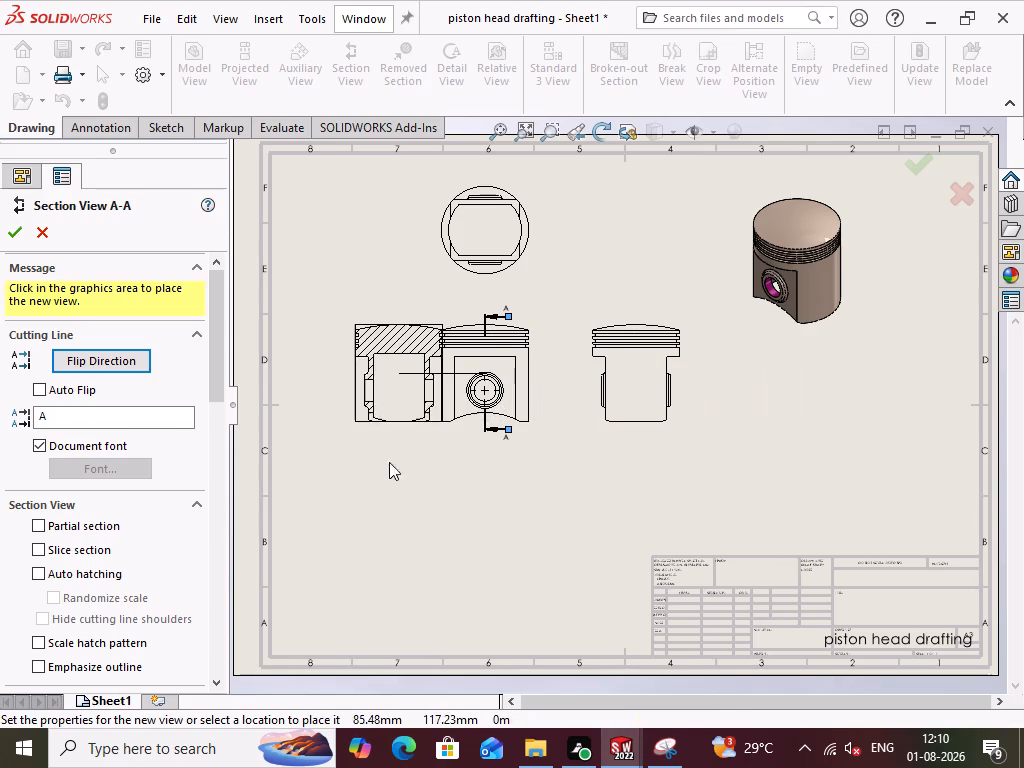
click(348, 432)
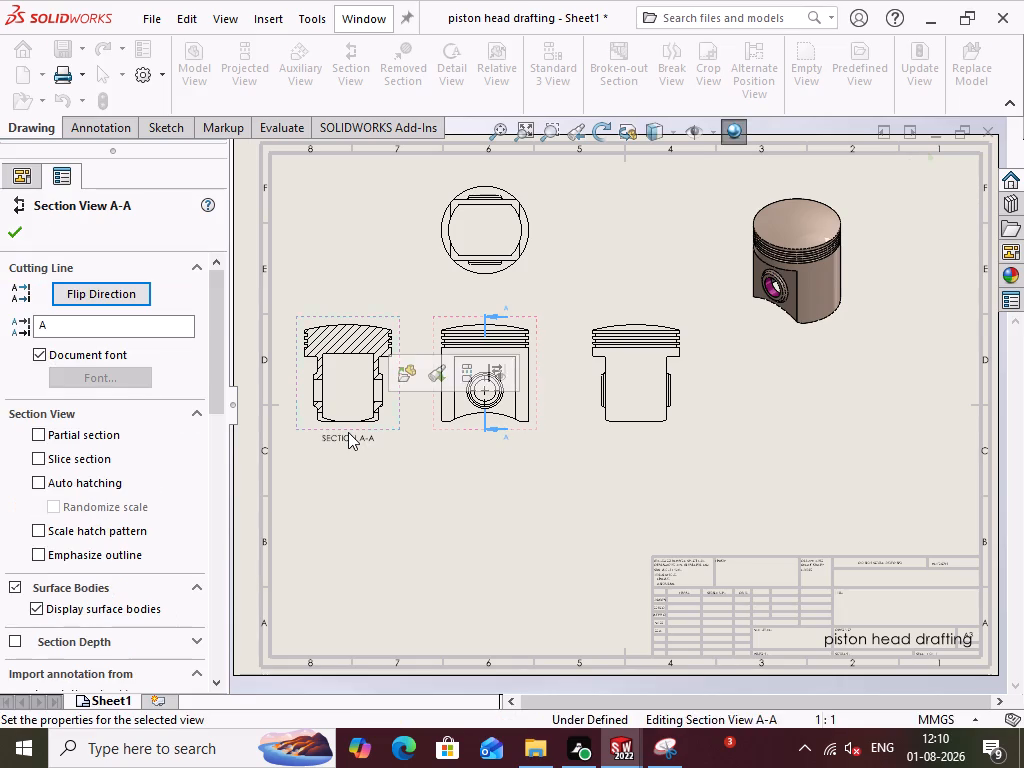
click(115, 289)
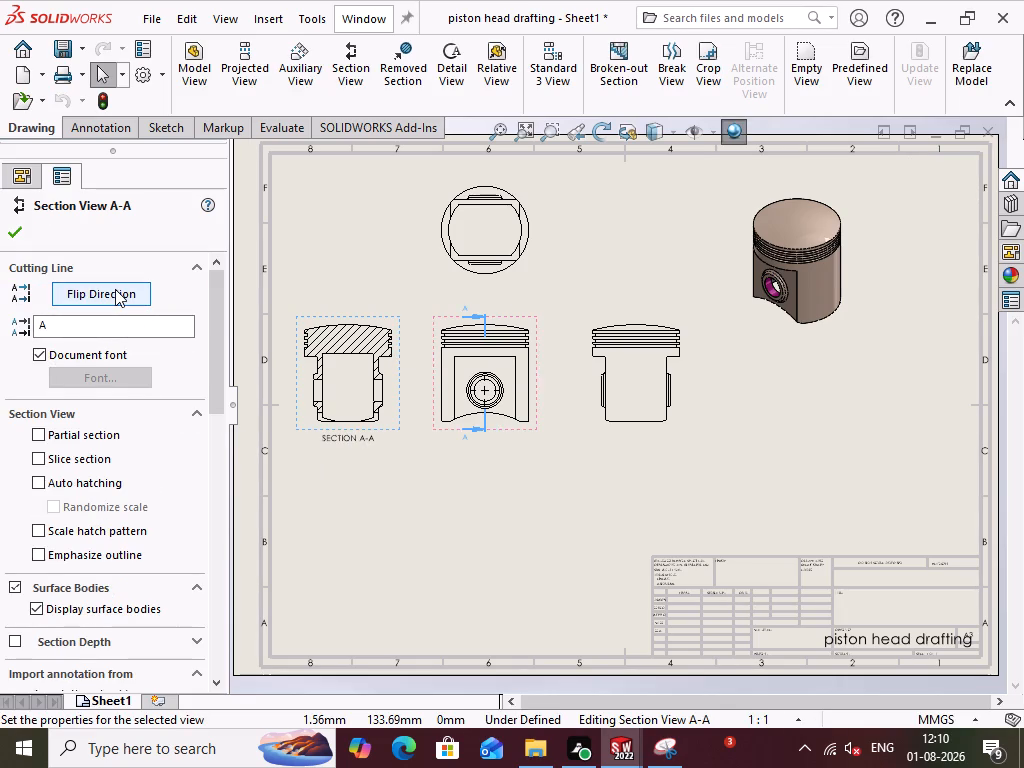
click(115, 289)
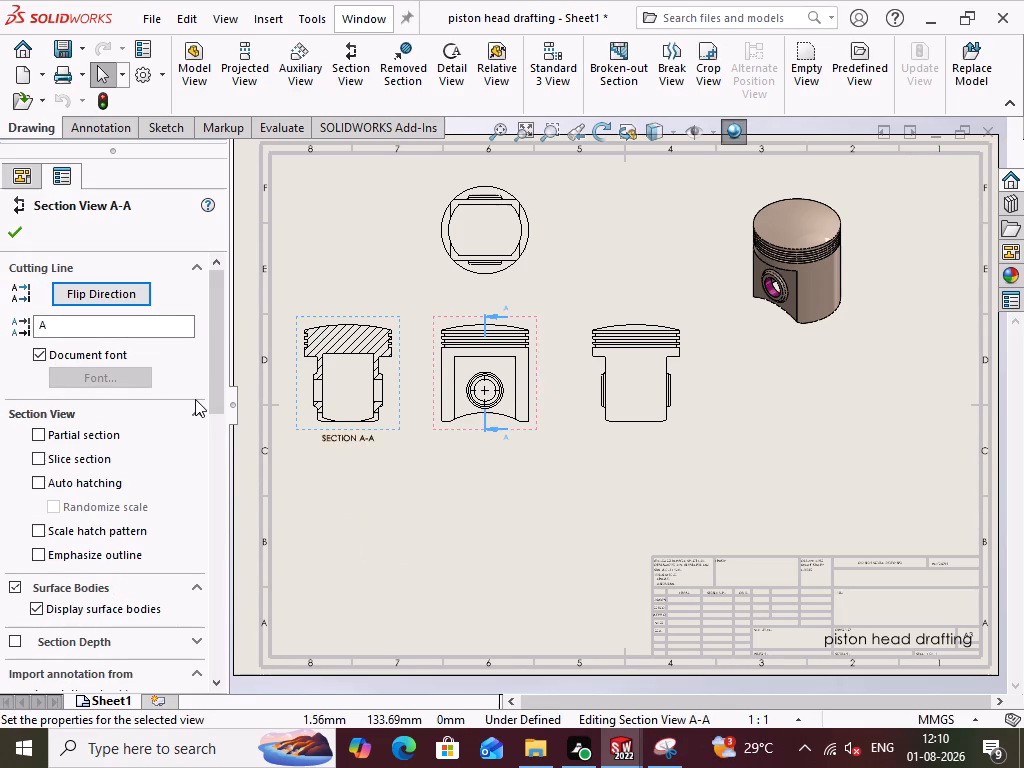
click(14, 236)
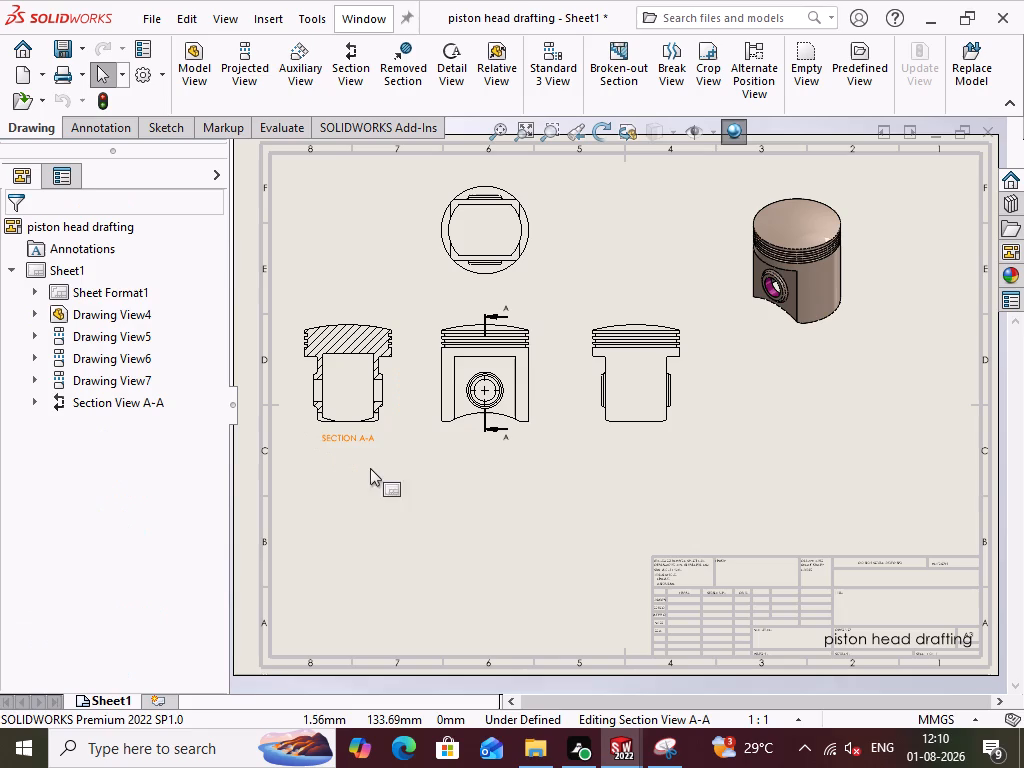
click(383, 510)
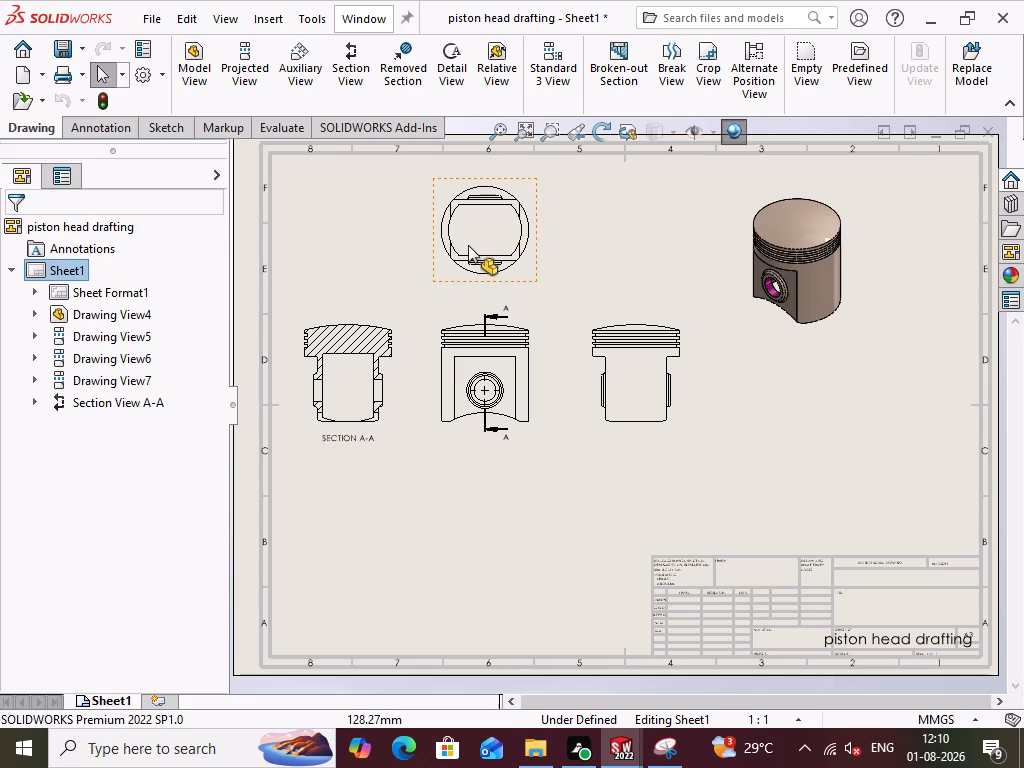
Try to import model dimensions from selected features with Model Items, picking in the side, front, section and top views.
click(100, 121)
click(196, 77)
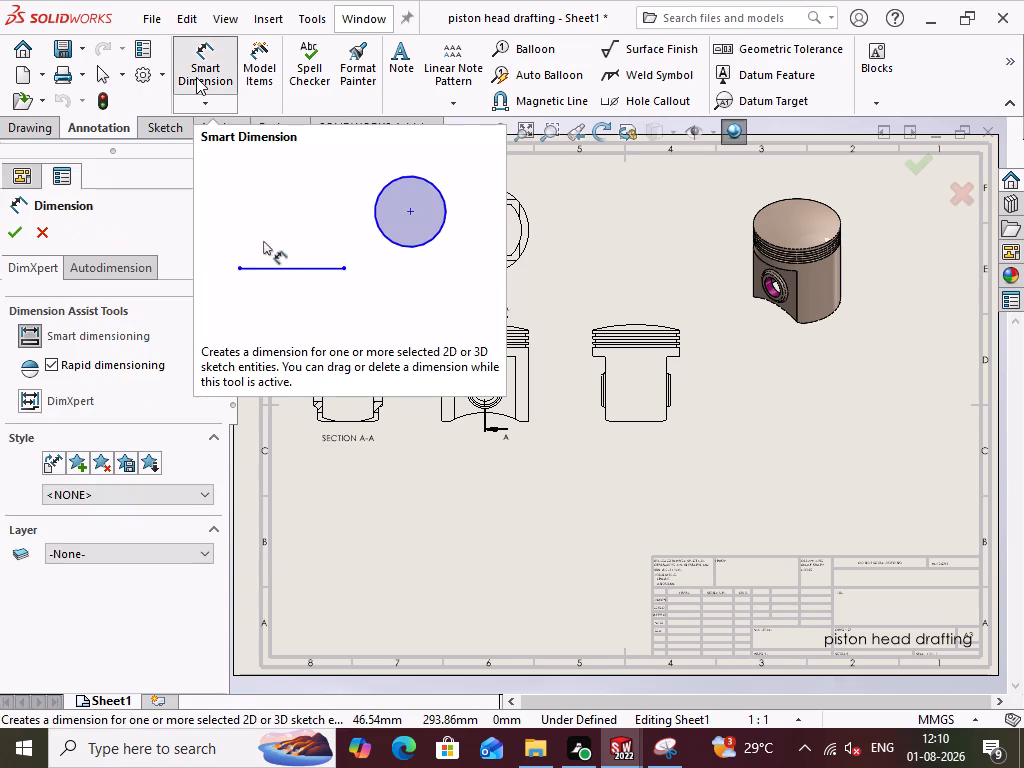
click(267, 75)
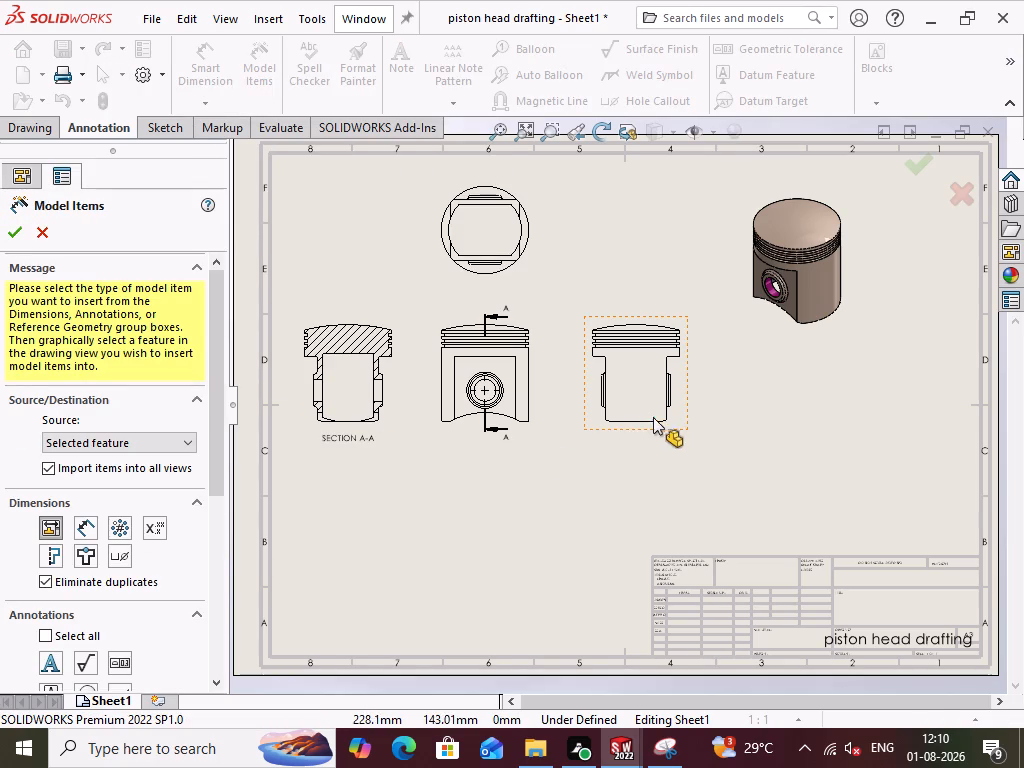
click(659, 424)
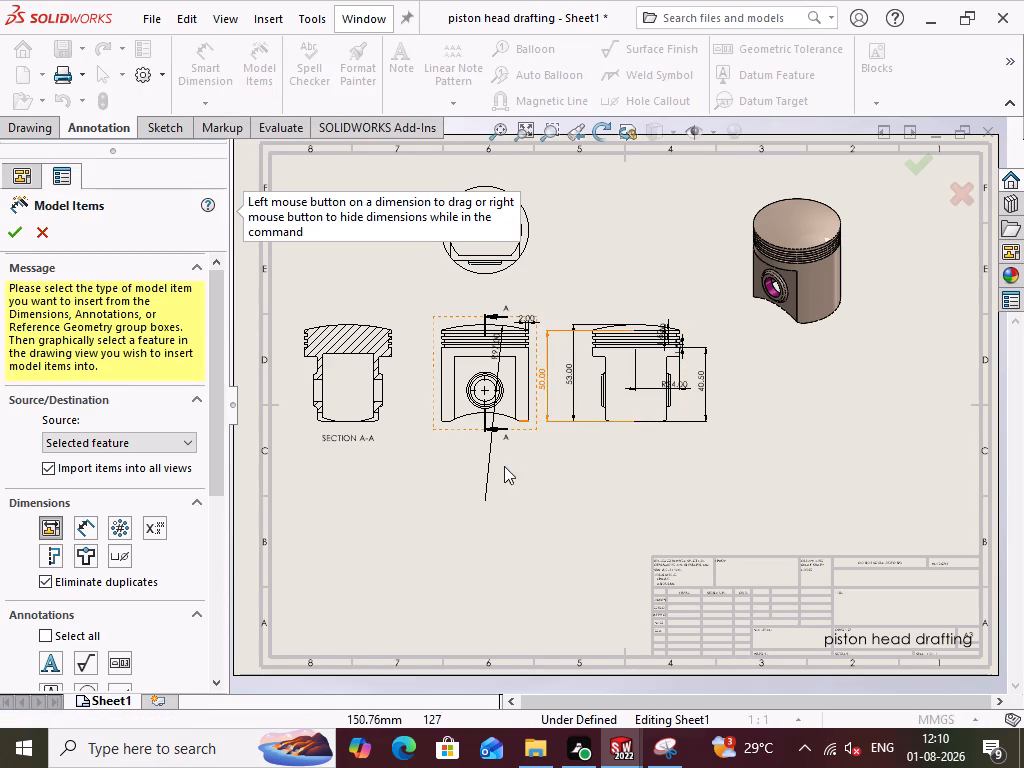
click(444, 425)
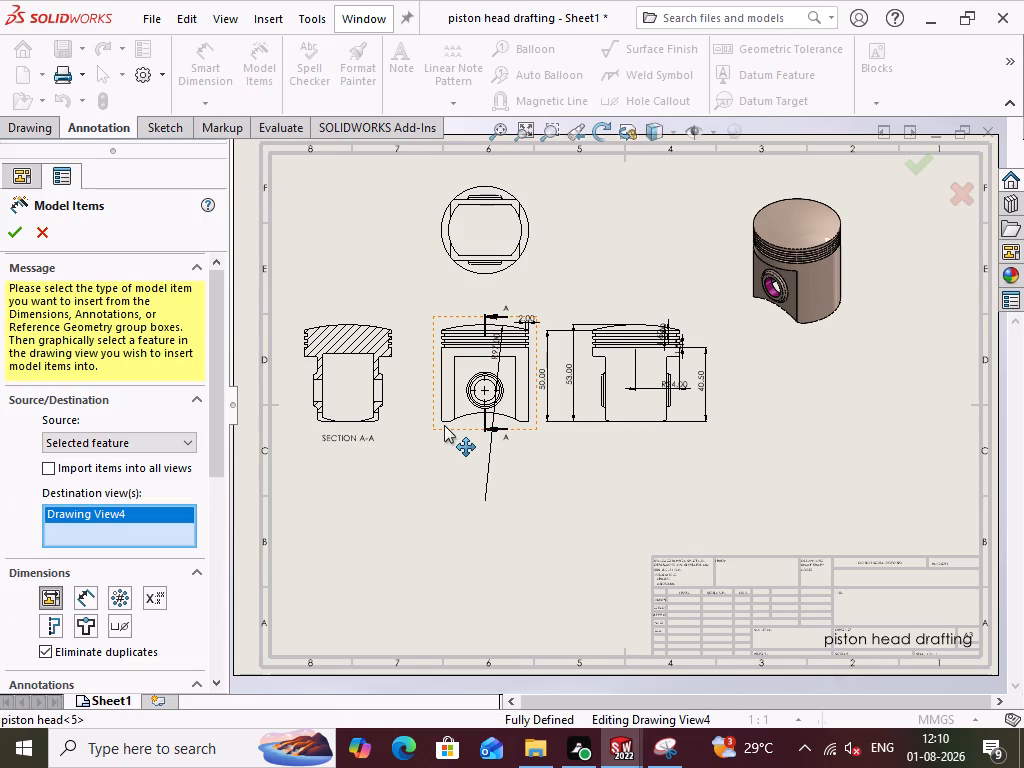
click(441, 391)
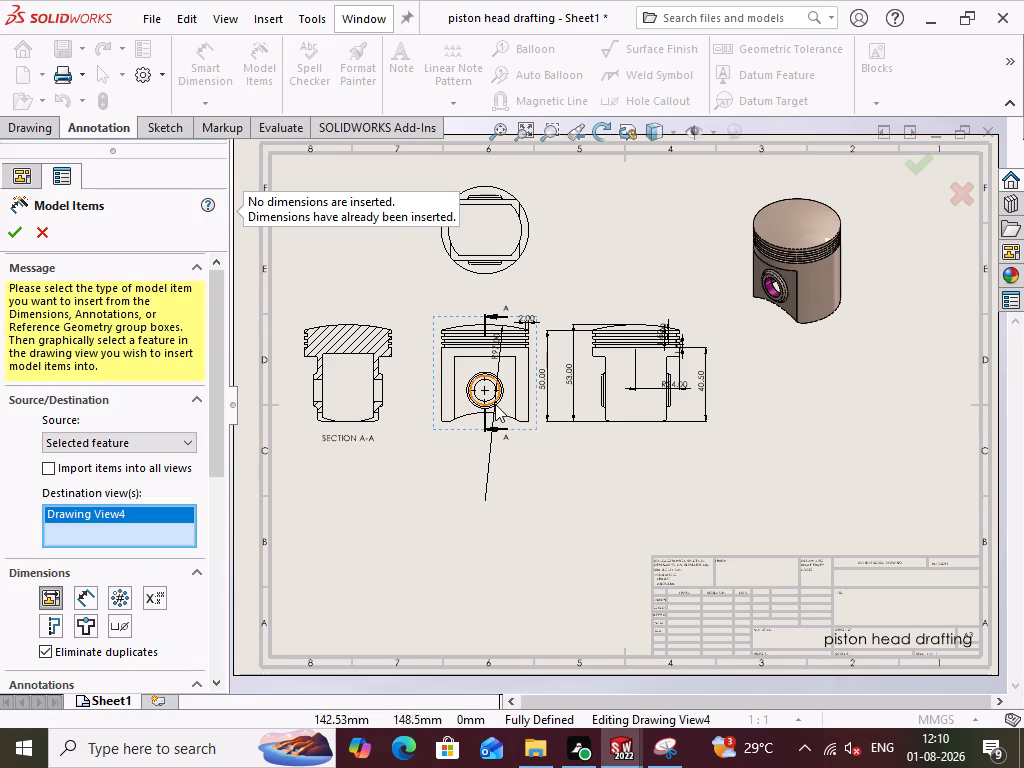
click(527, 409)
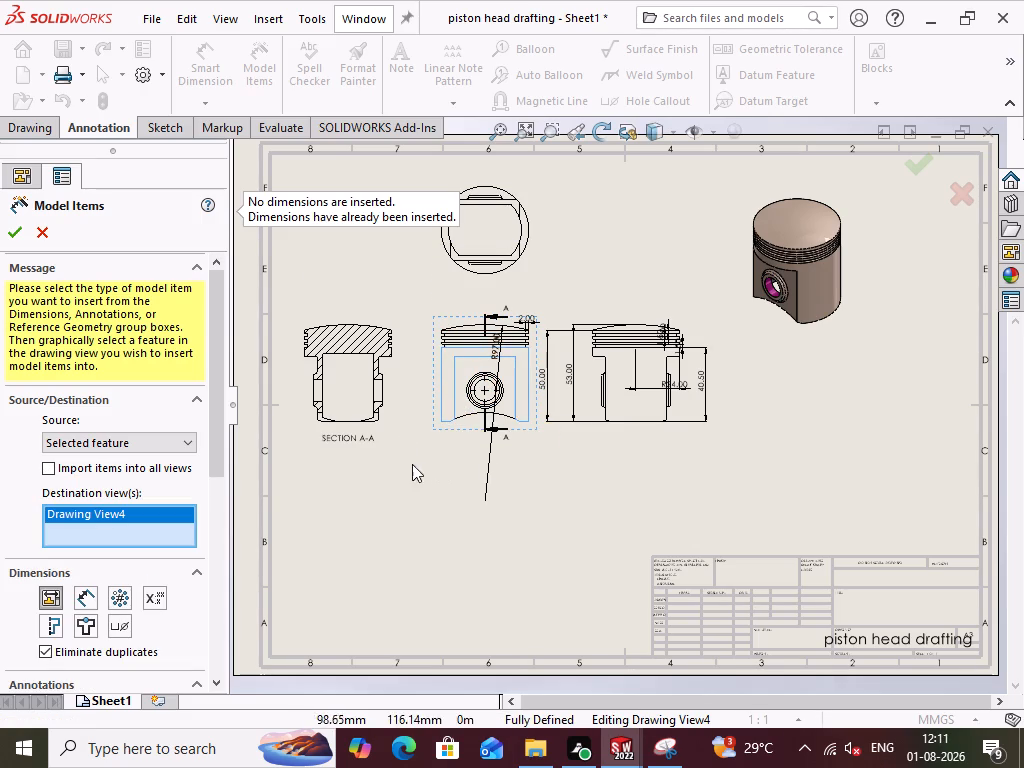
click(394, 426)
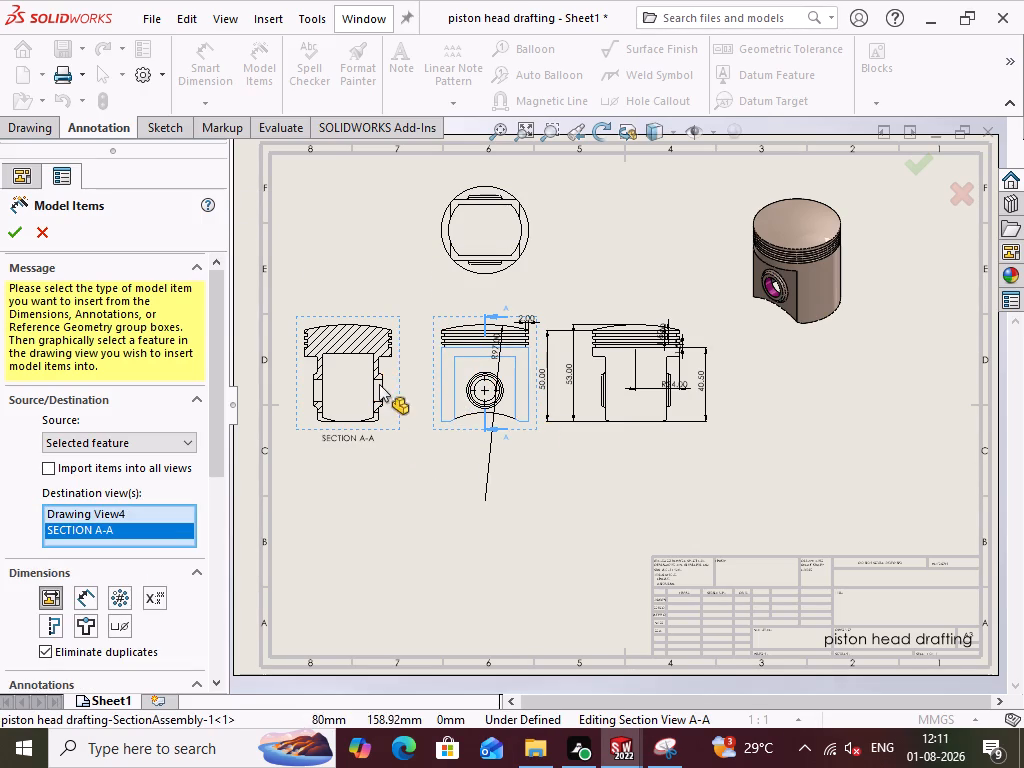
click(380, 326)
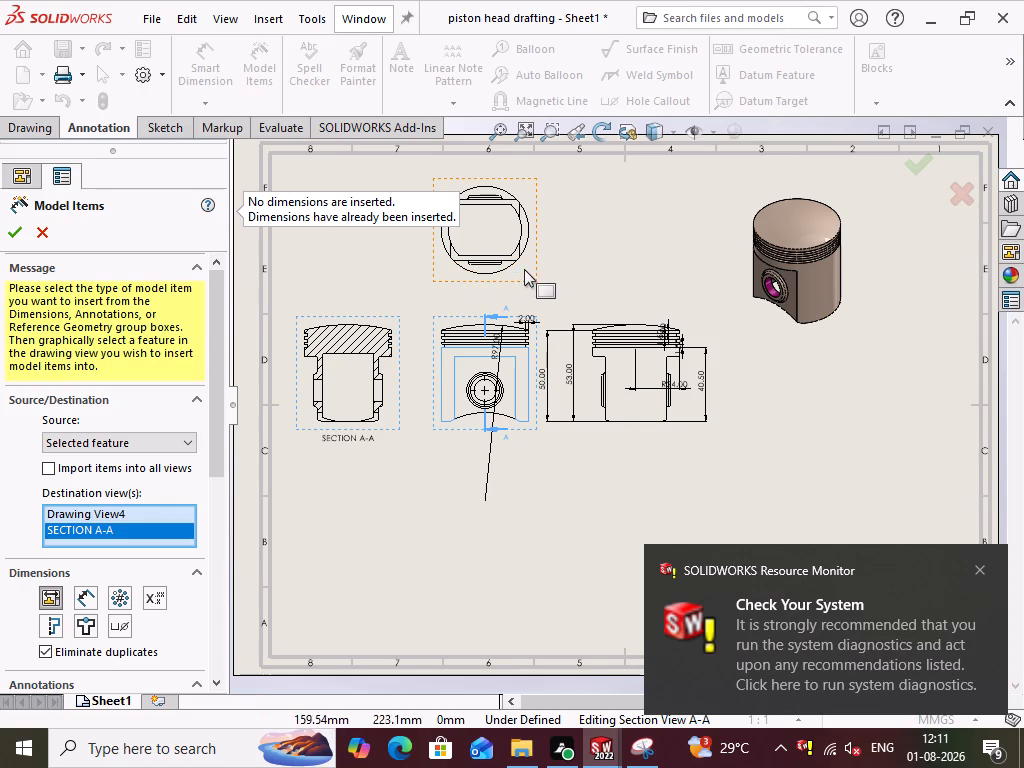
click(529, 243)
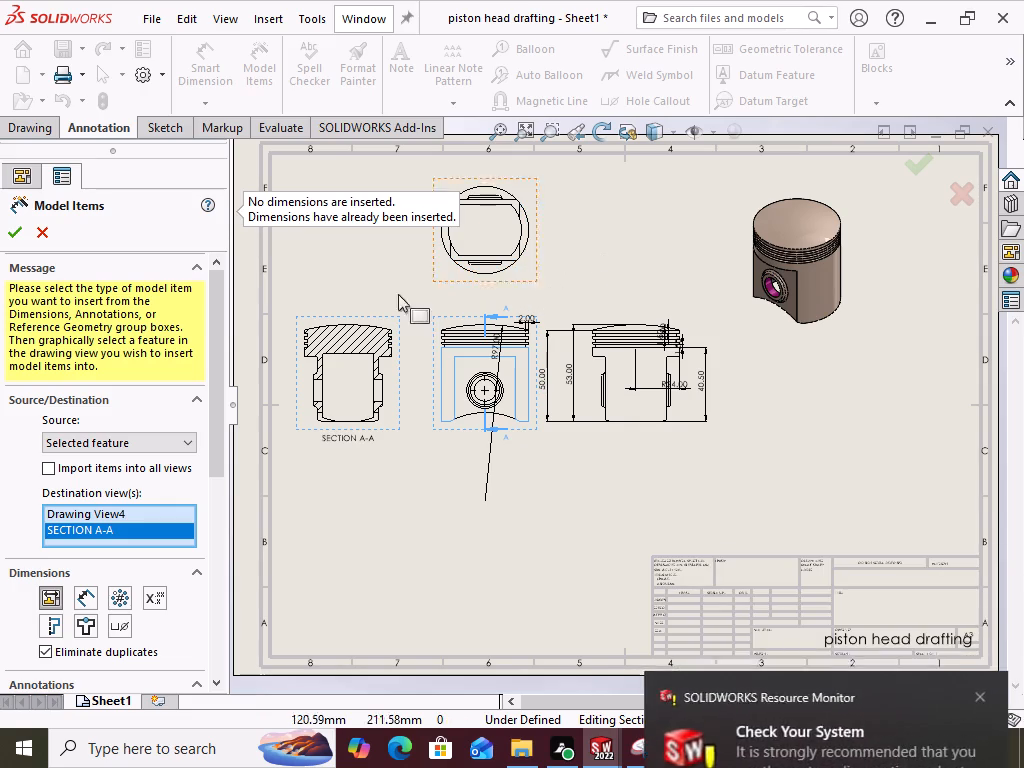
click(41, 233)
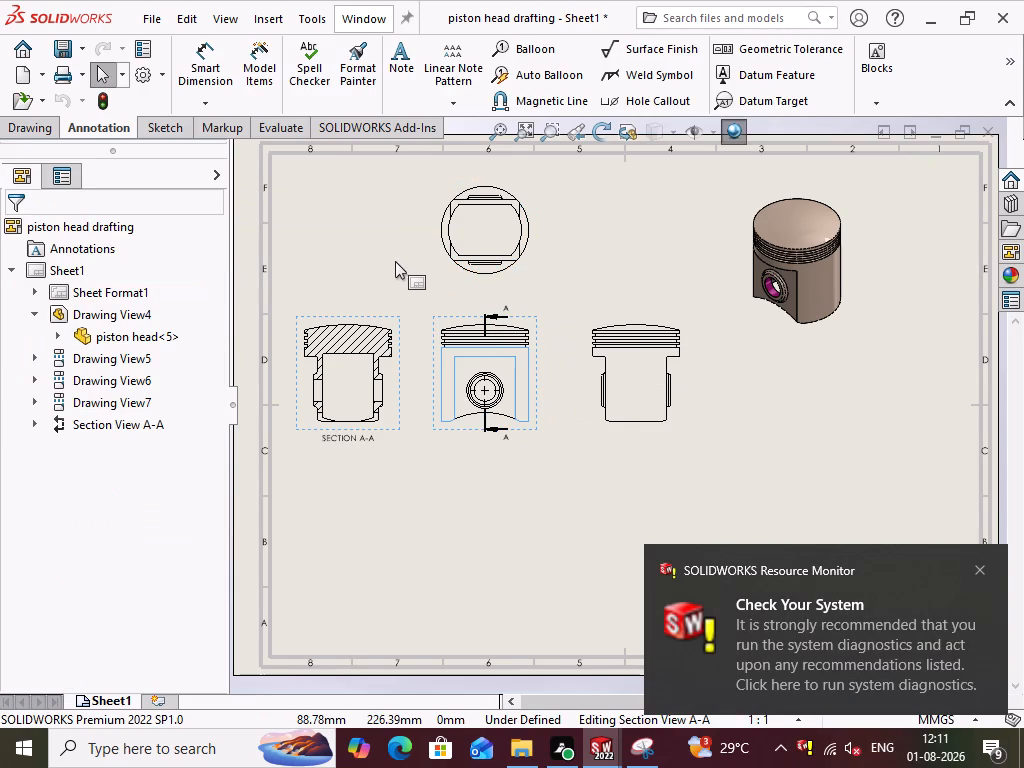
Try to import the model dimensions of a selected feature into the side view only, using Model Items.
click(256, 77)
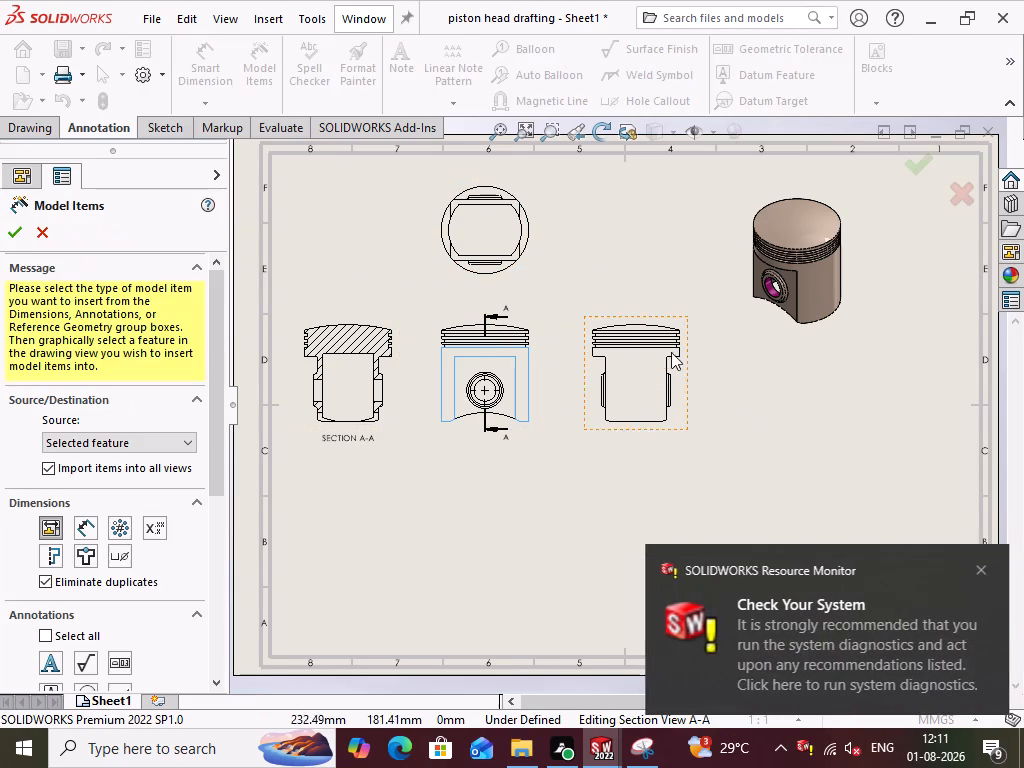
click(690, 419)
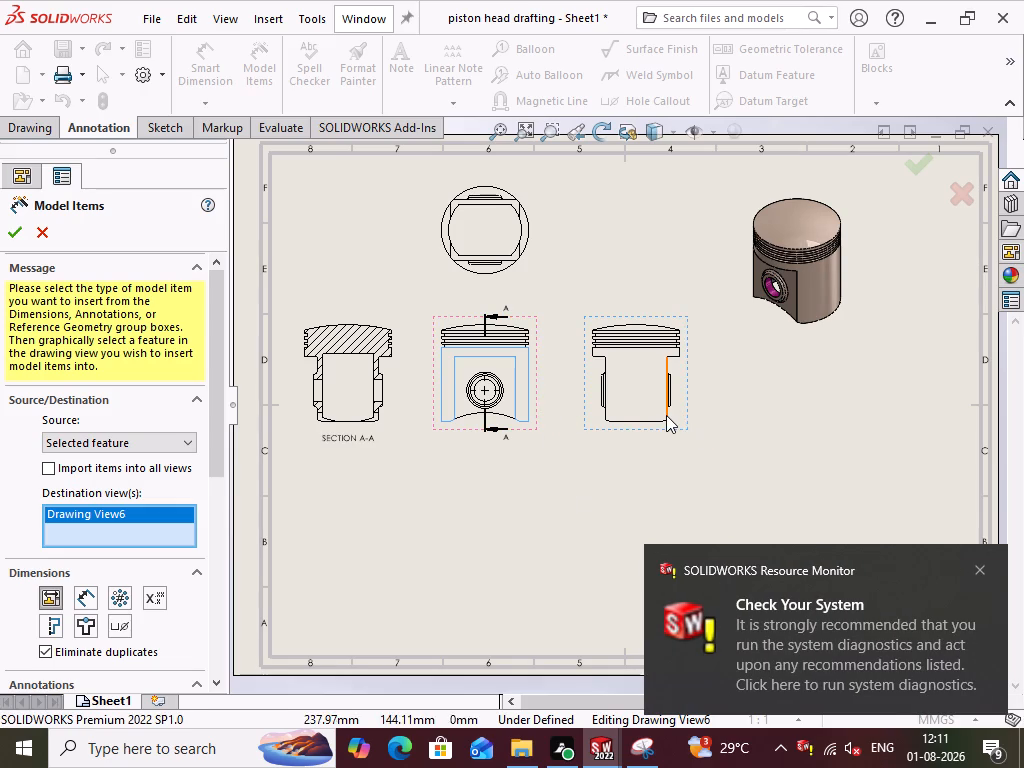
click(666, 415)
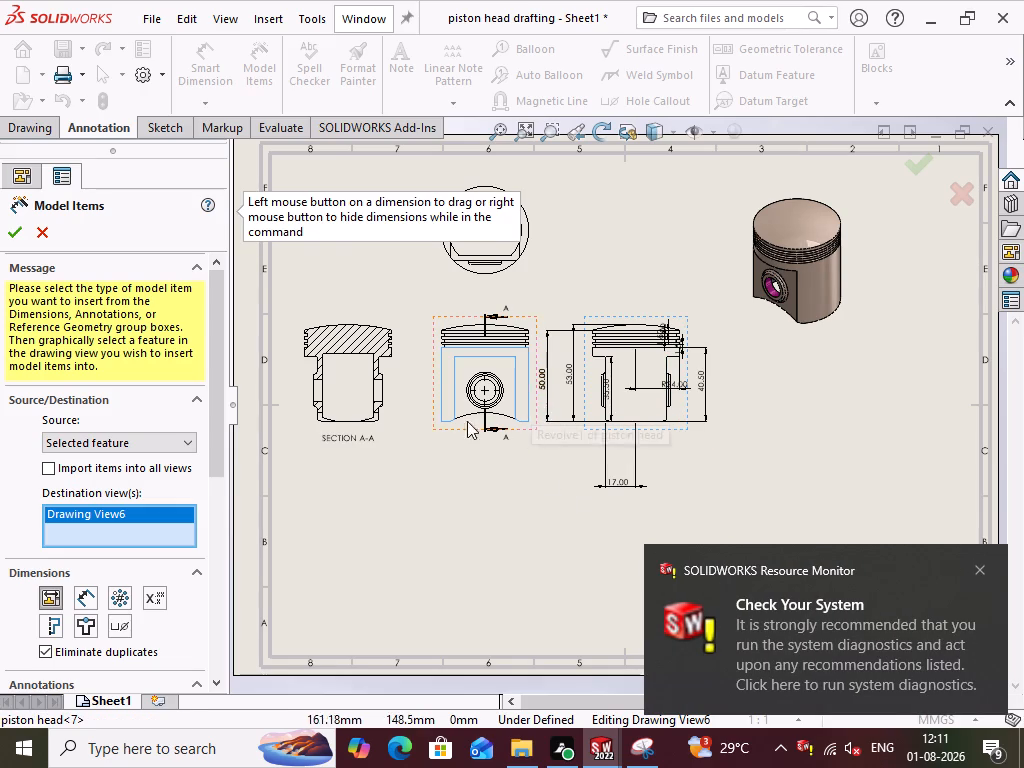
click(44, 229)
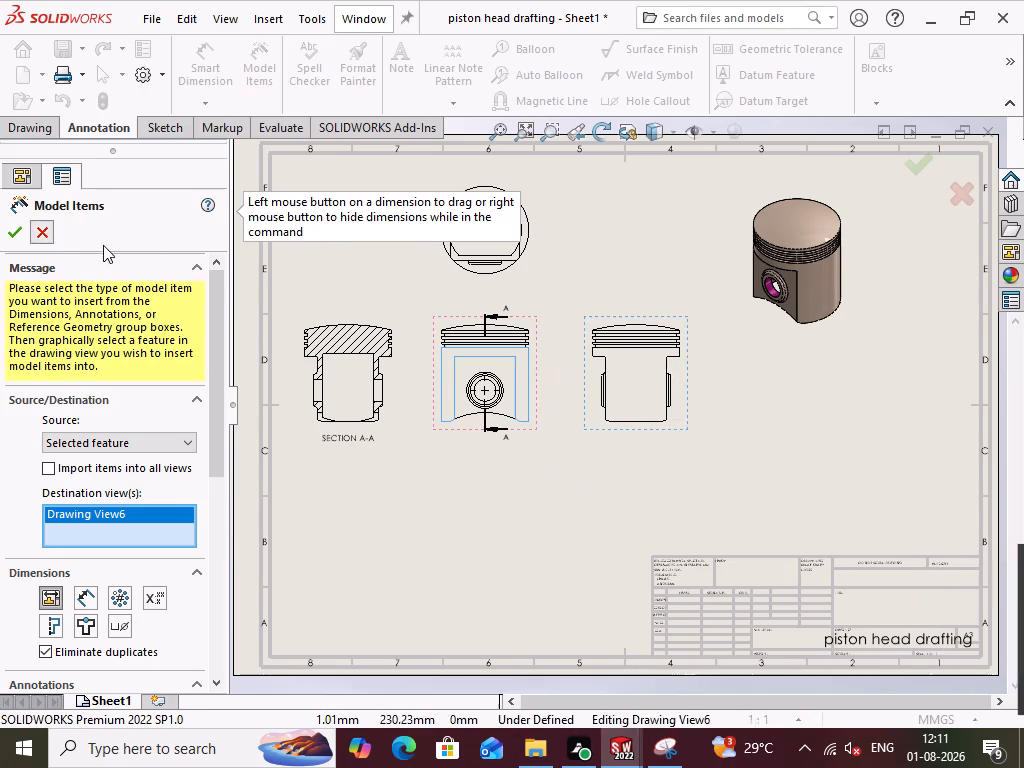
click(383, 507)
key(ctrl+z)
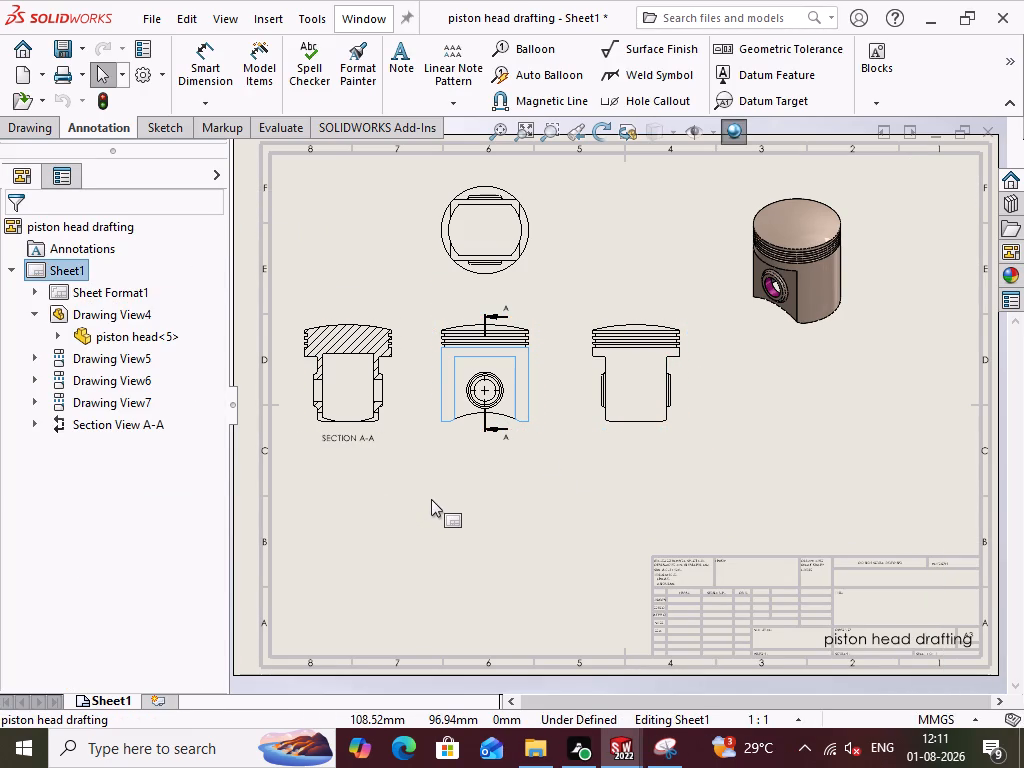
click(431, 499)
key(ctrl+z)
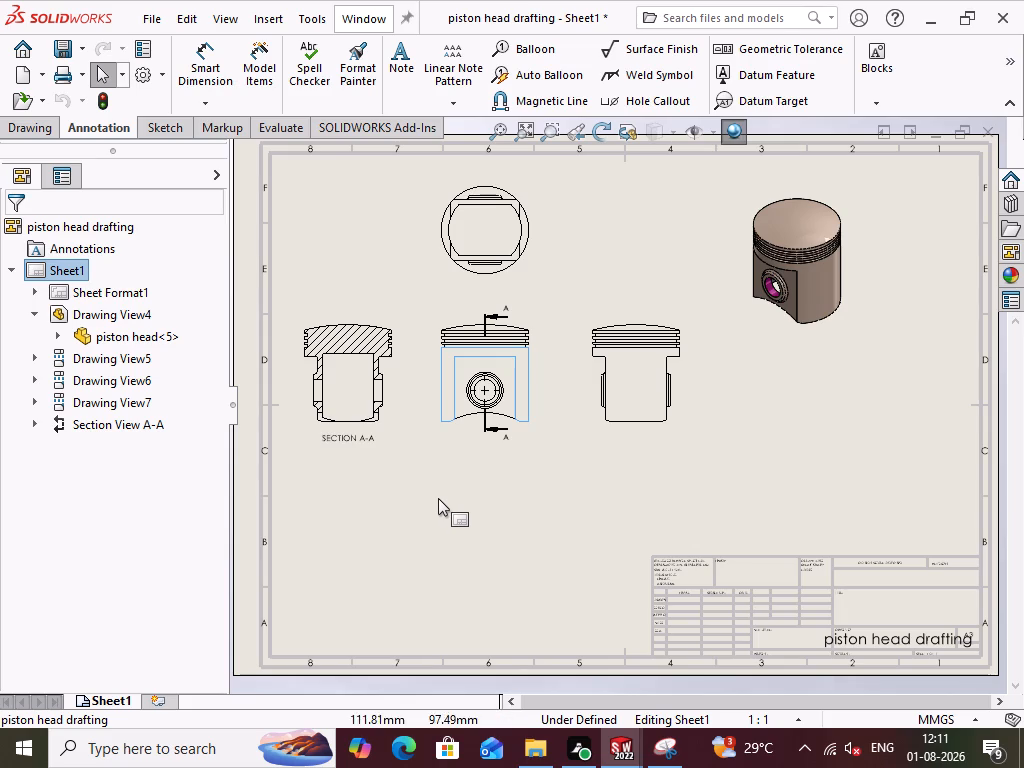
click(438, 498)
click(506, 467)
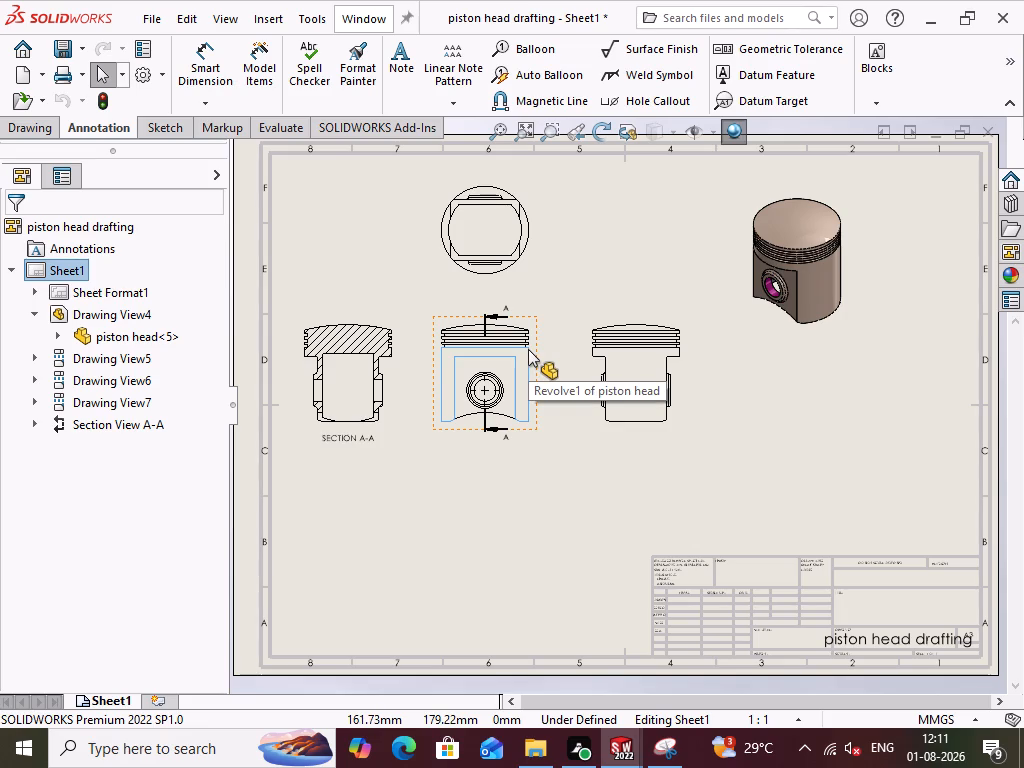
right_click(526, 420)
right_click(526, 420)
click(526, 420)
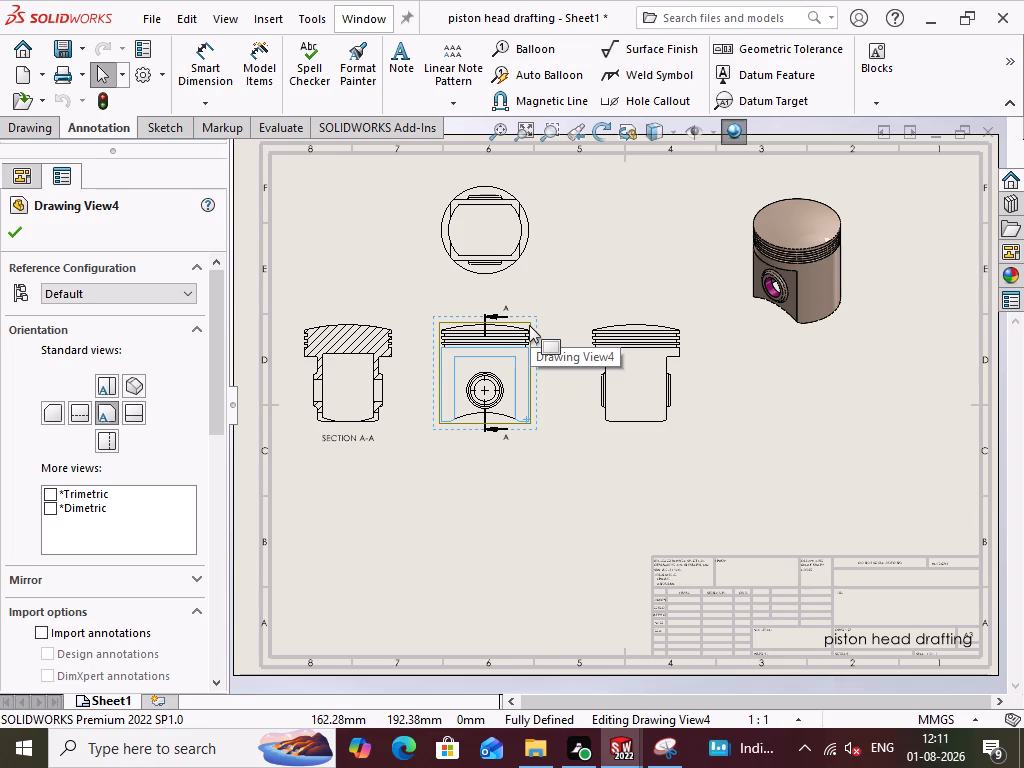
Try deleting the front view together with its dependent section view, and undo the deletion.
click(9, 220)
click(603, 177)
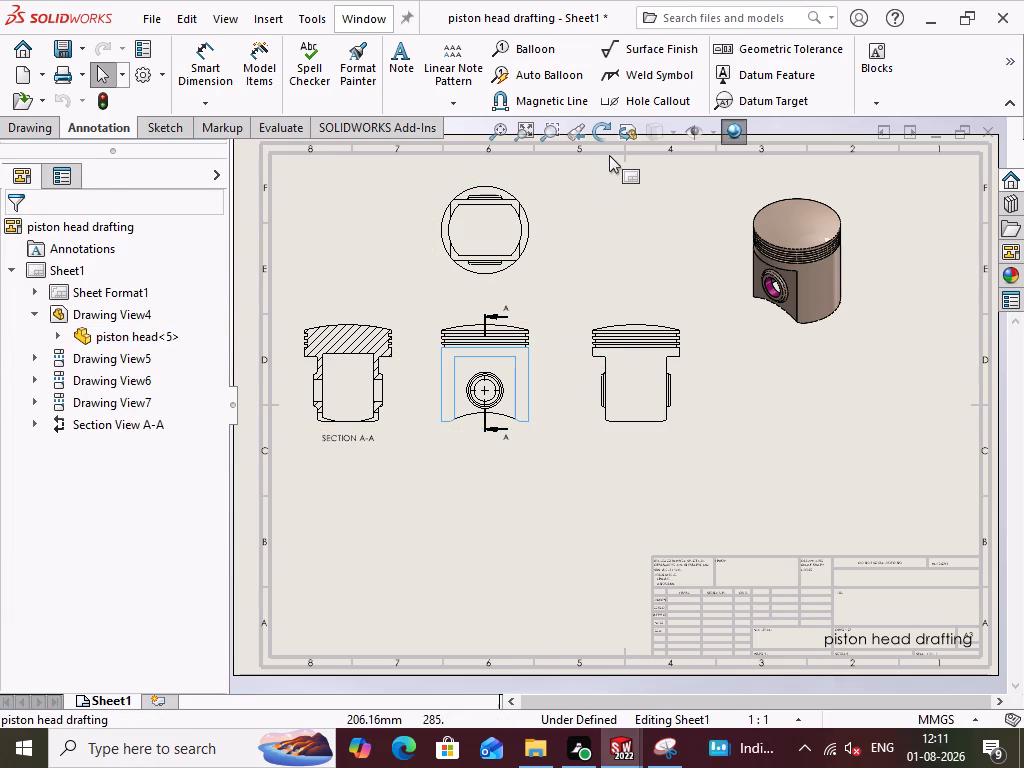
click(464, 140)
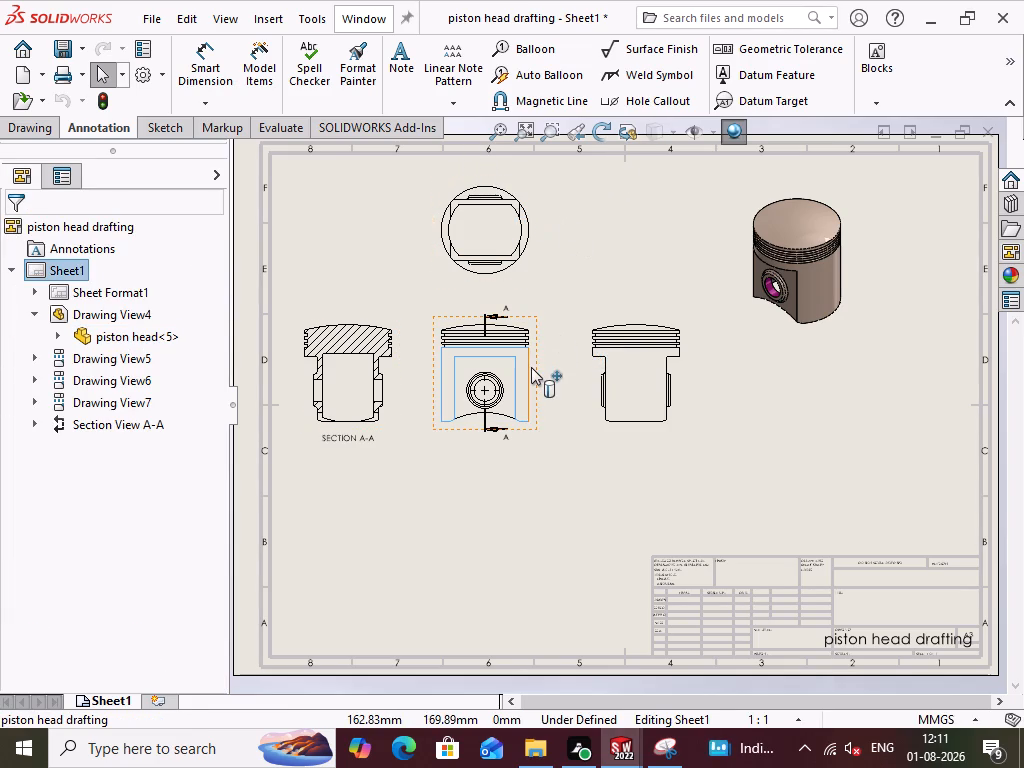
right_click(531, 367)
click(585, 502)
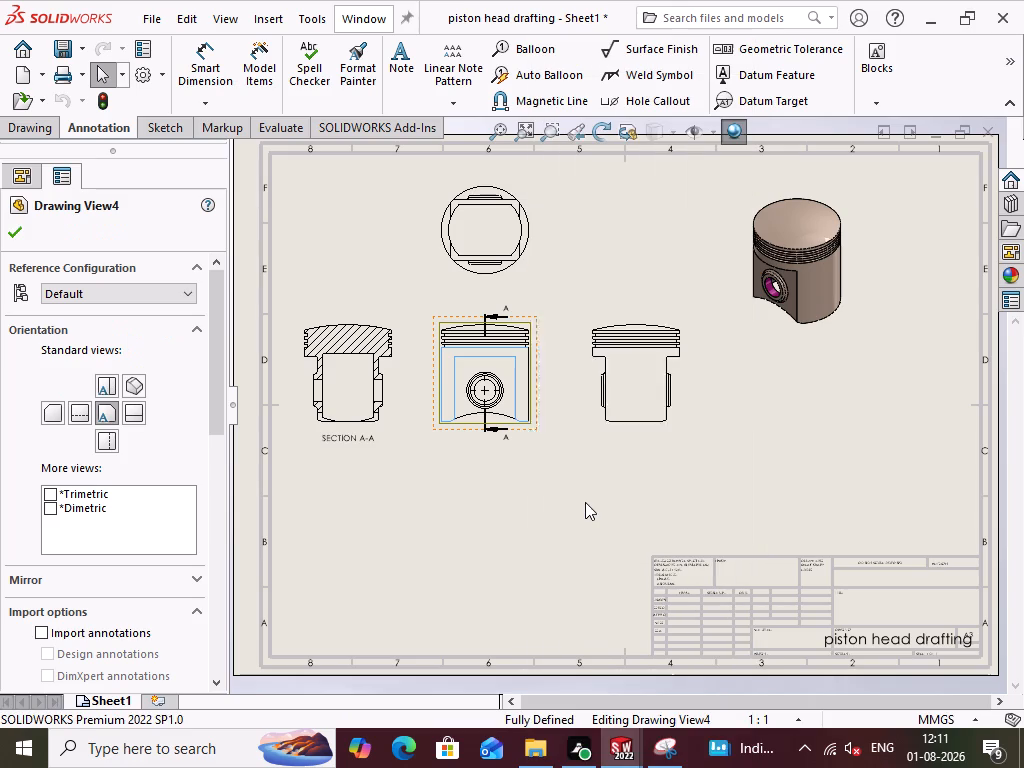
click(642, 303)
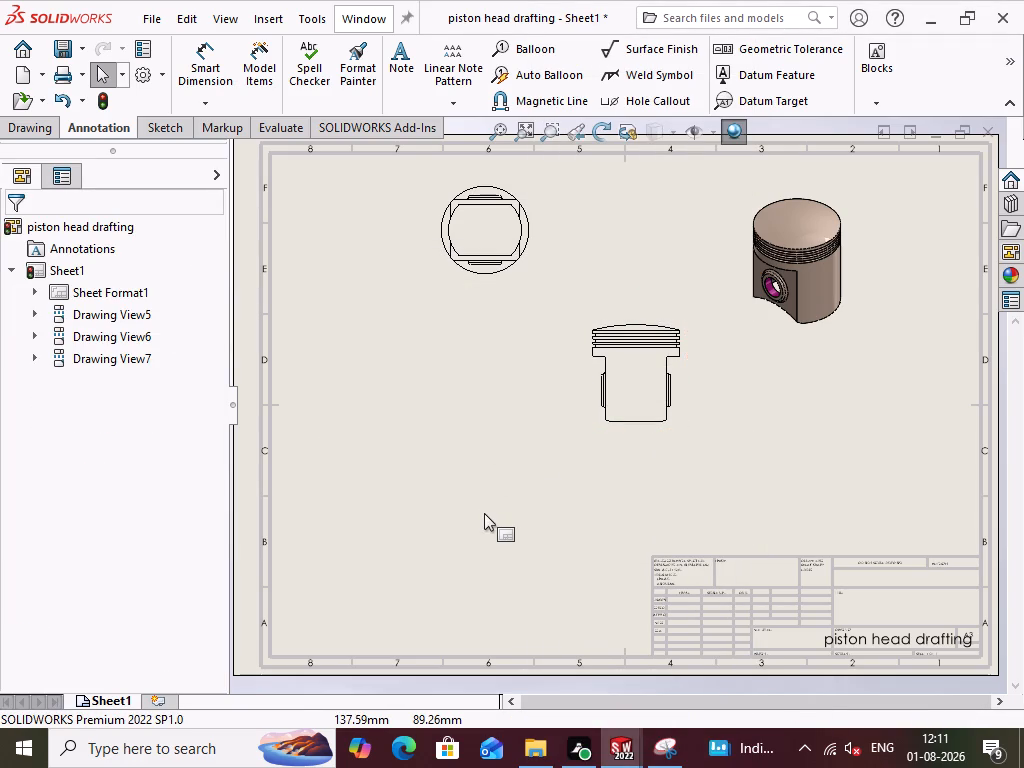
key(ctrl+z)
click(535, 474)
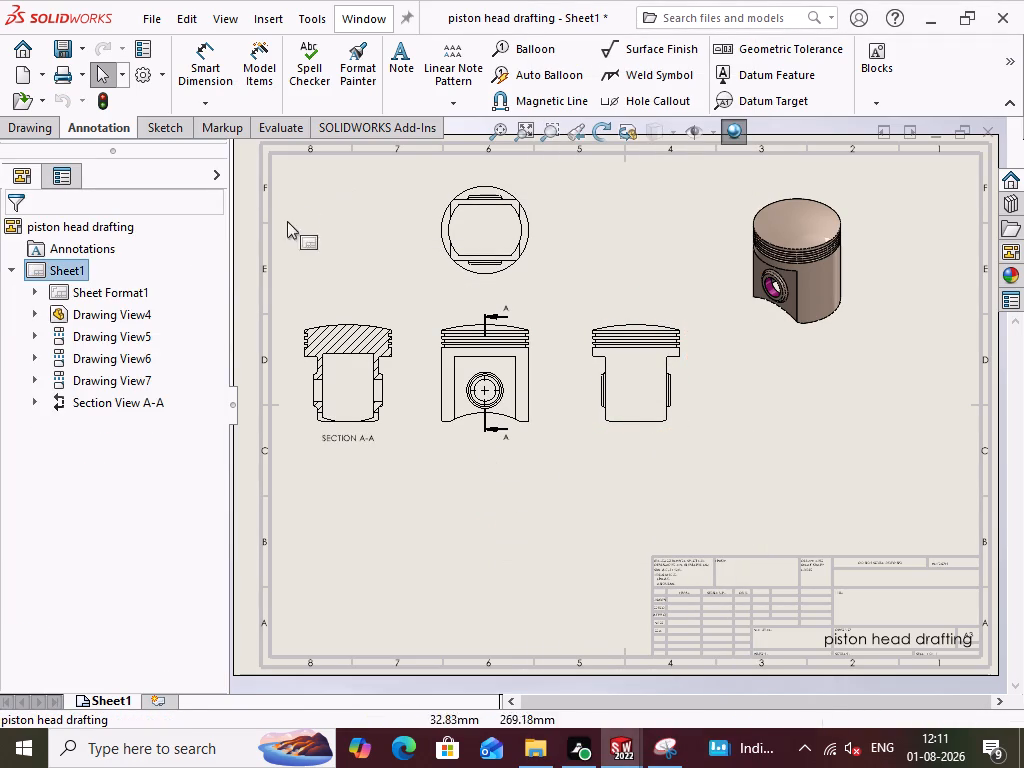
Import selected-feature model dimensions with Model Items, picking the skirt edge in the side view and the outer edge in the front view.
click(252, 68)
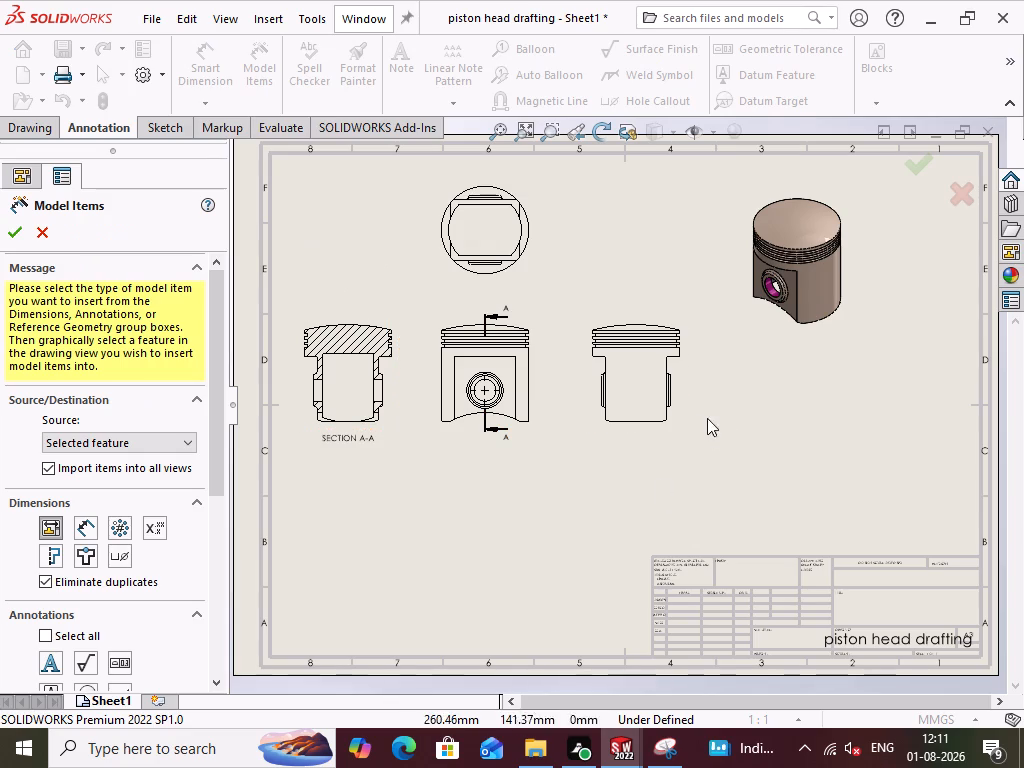
click(671, 415)
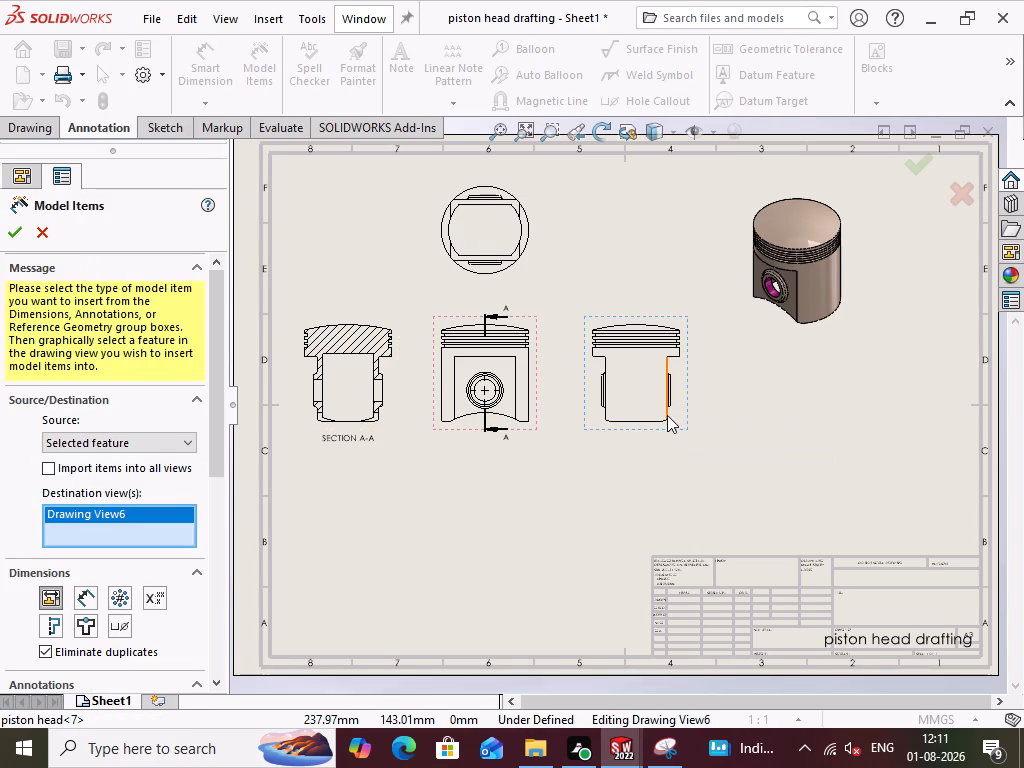
click(667, 413)
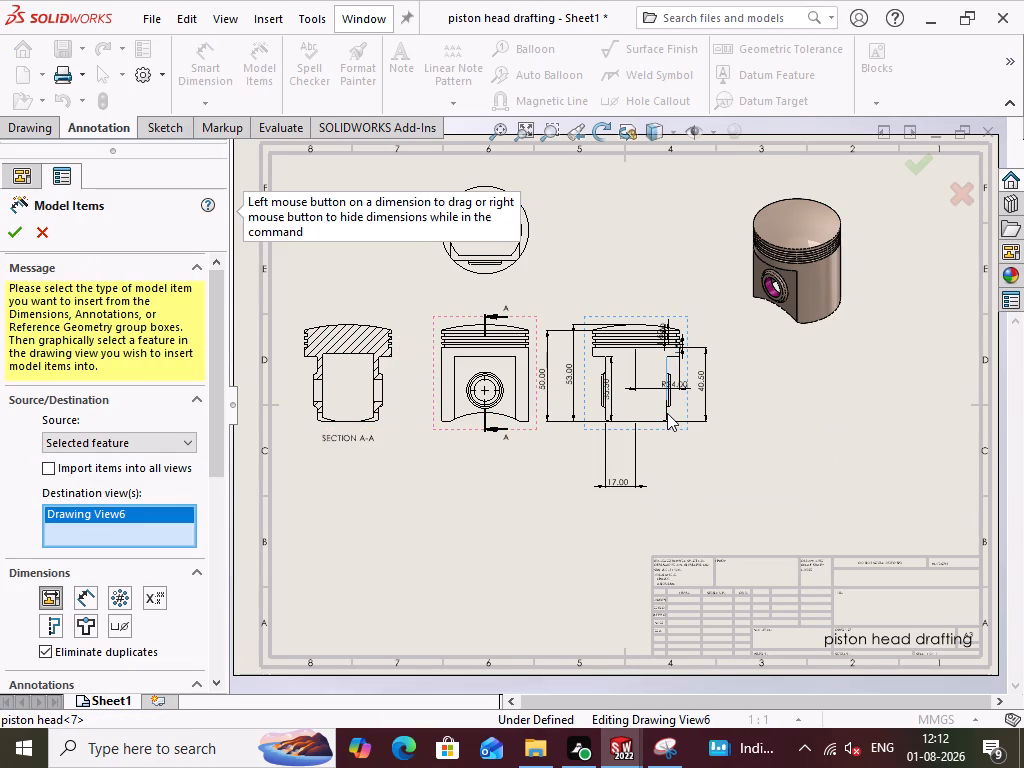
click(528, 397)
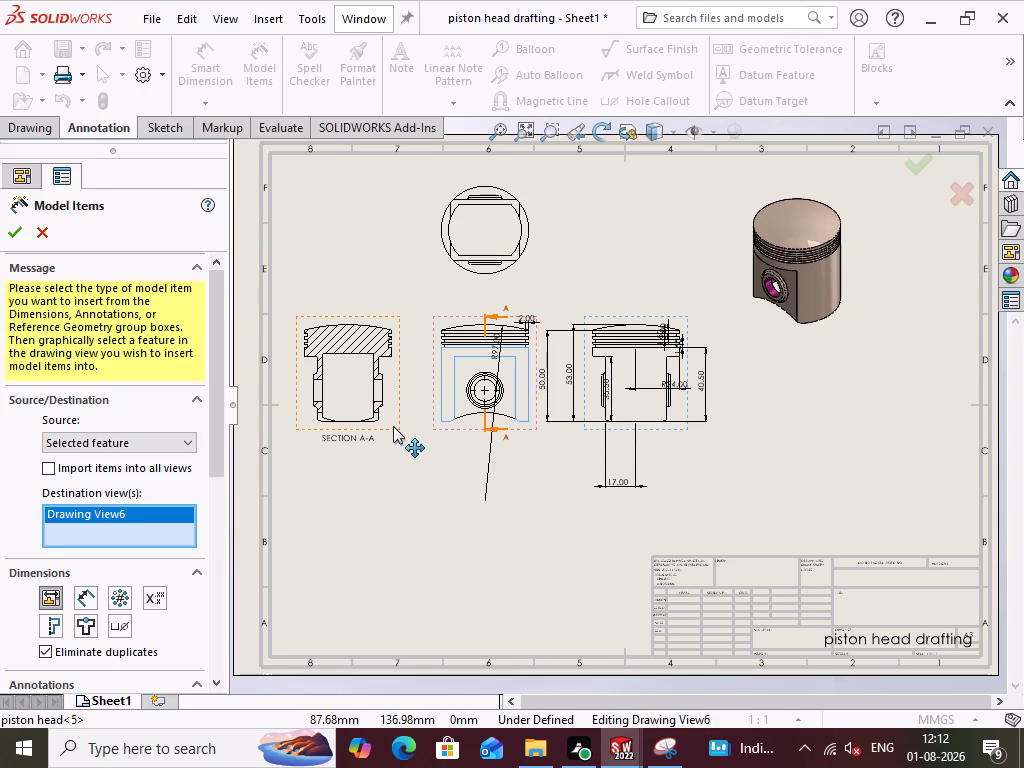
click(15, 231)
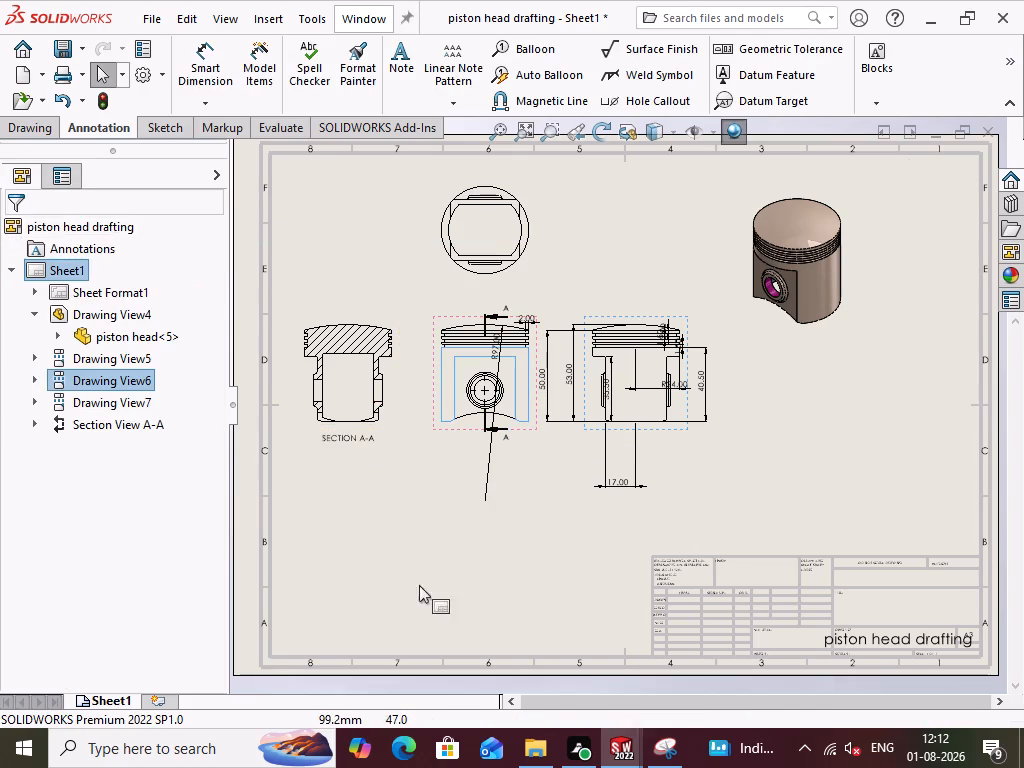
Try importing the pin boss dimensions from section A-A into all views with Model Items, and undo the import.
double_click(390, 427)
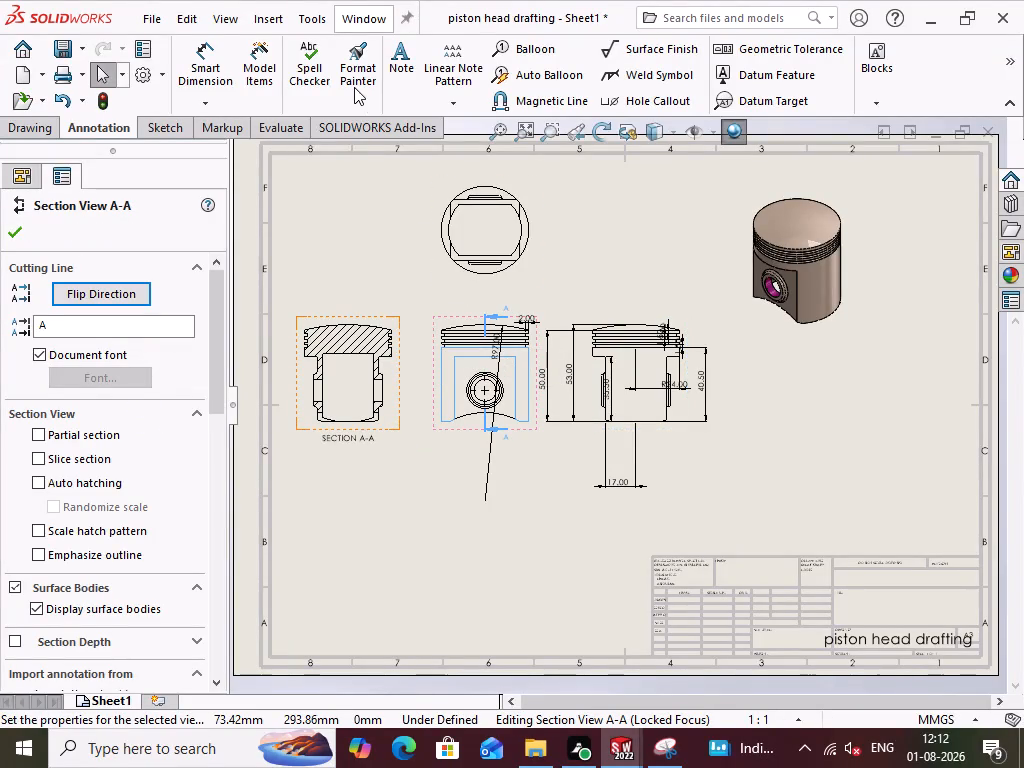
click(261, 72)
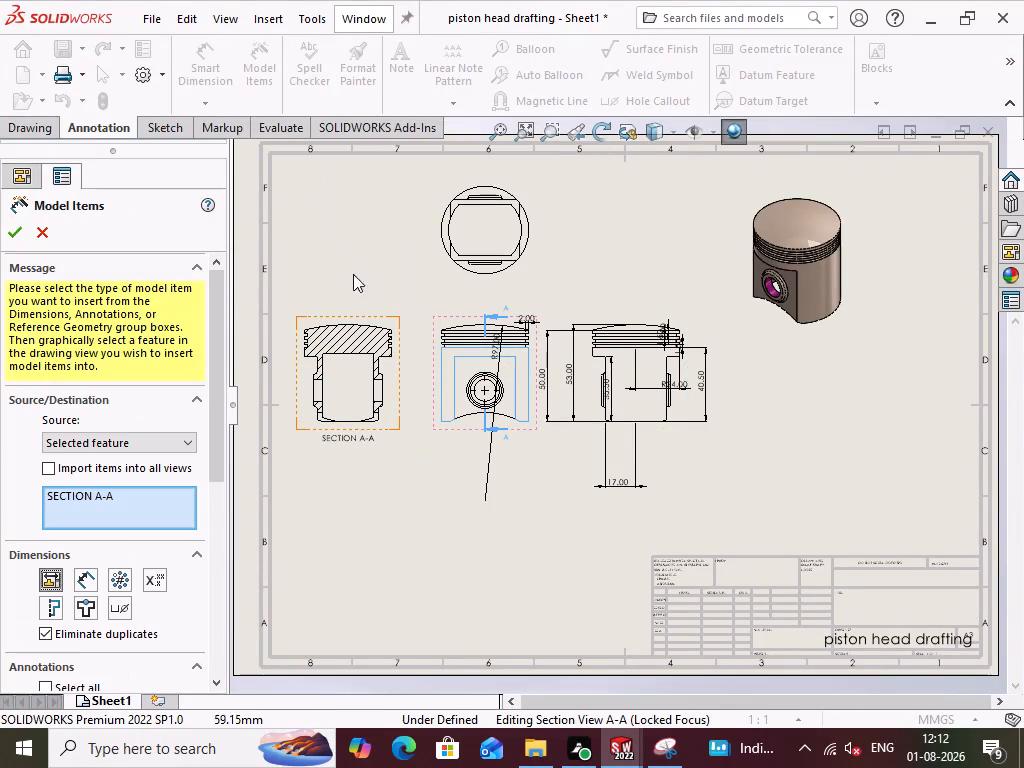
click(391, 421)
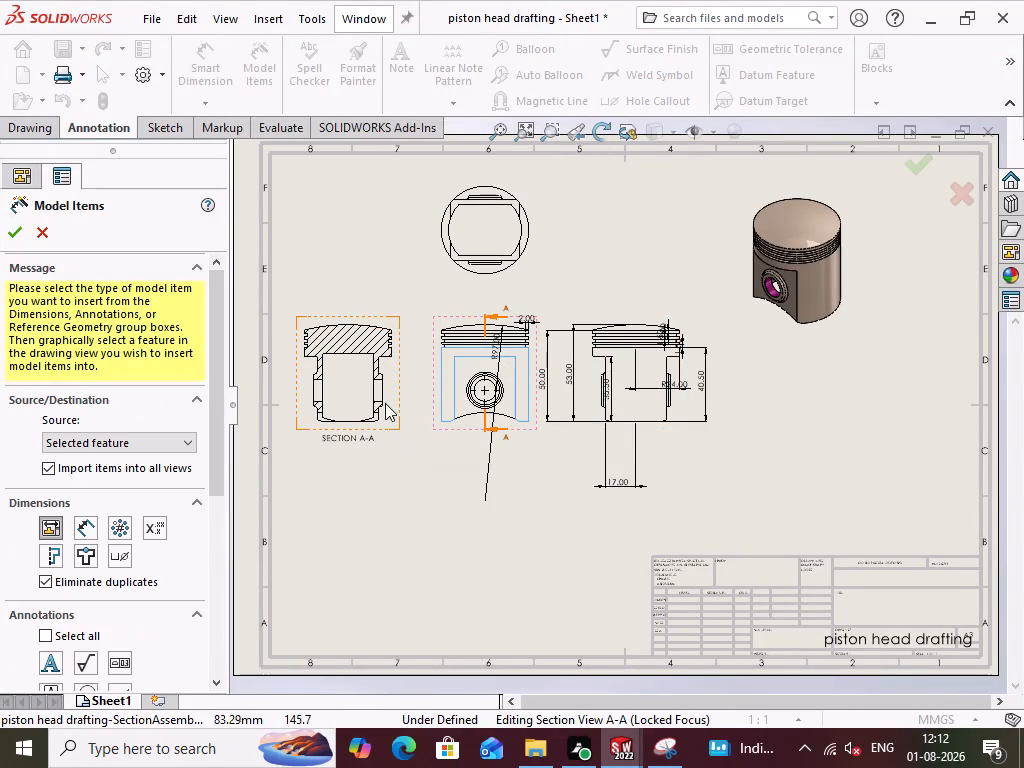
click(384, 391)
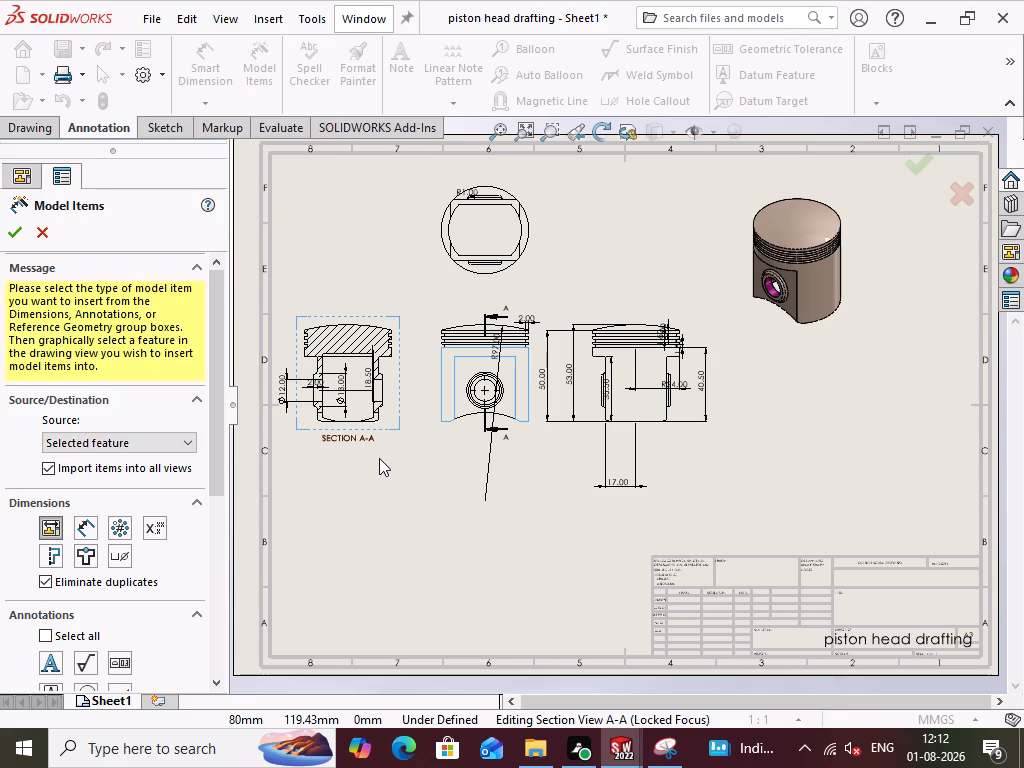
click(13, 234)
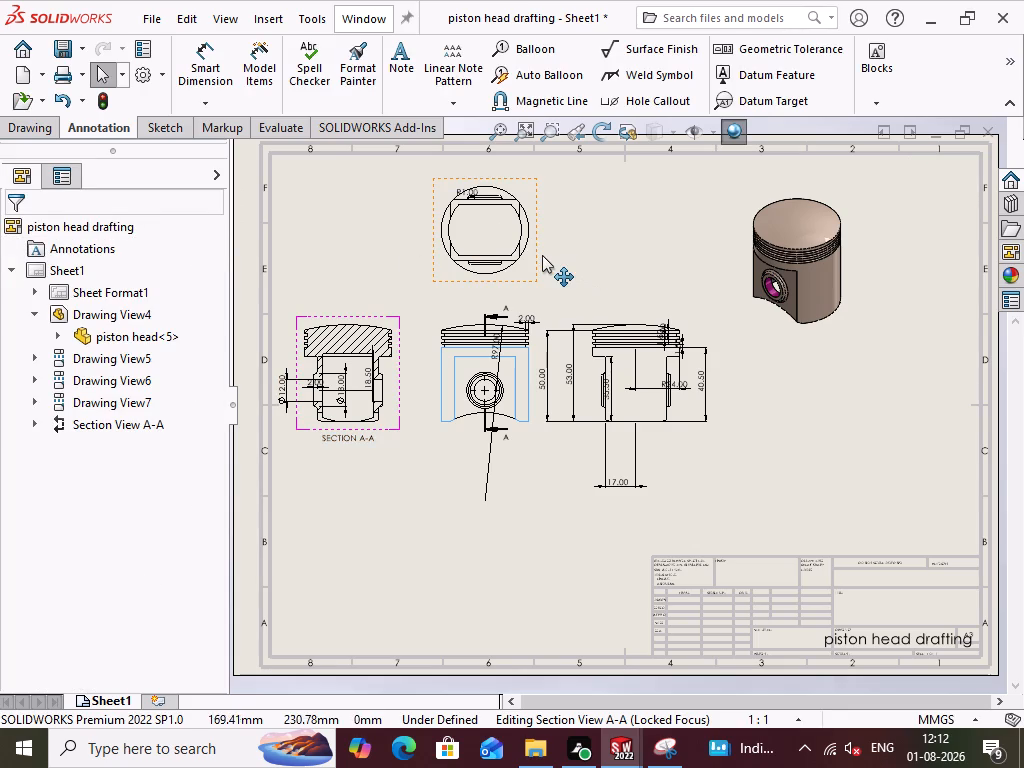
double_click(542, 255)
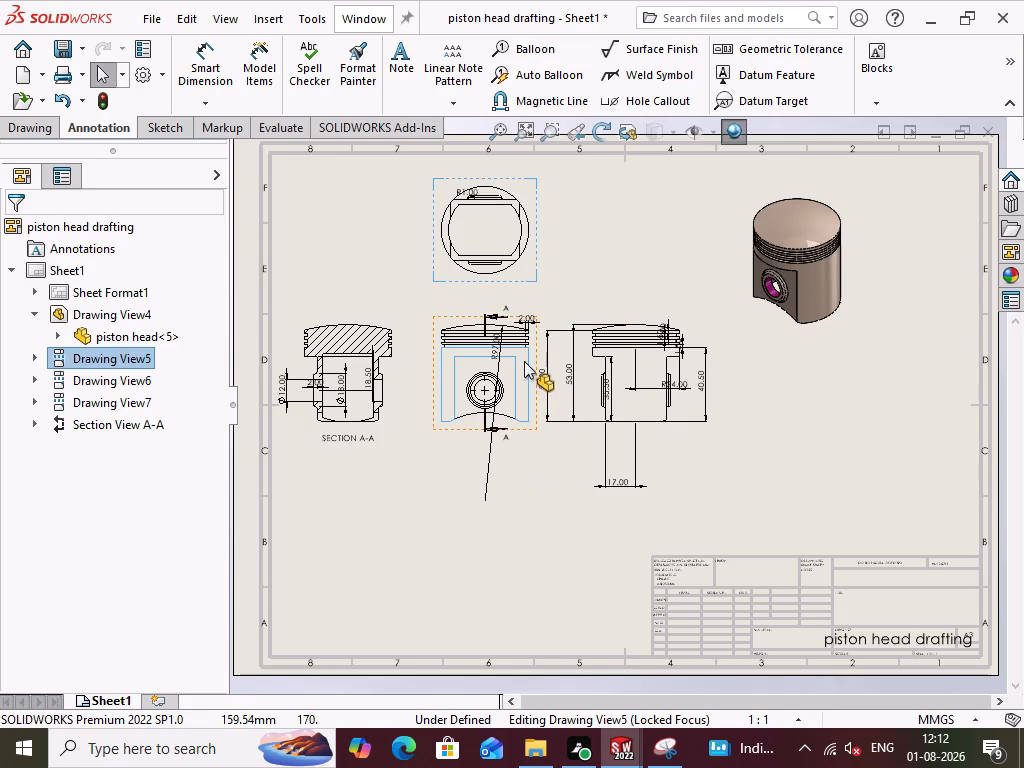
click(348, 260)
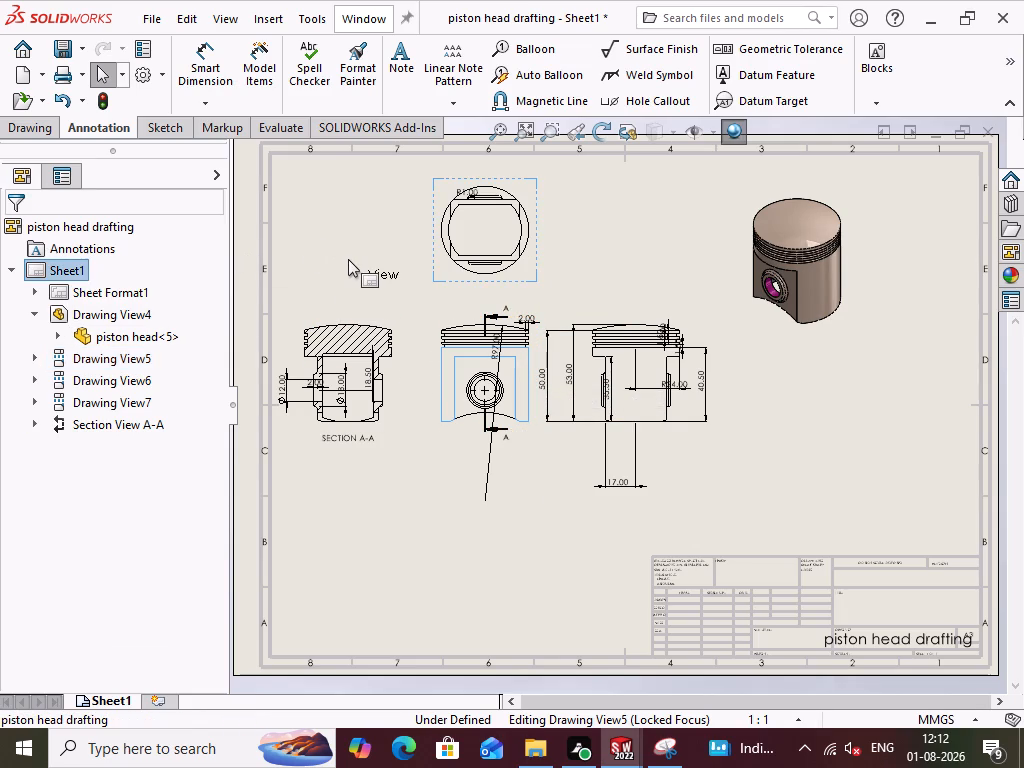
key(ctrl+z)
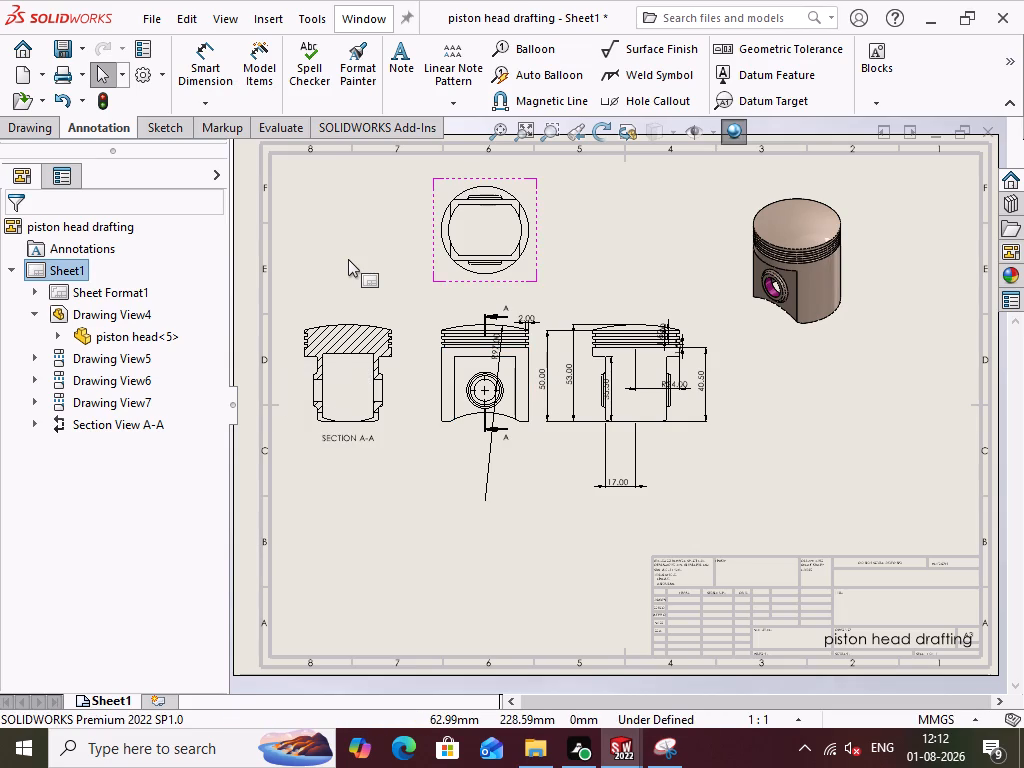
Import the pin boss feature's model dimensions into section view A-A only, using Model Items.
click(412, 486)
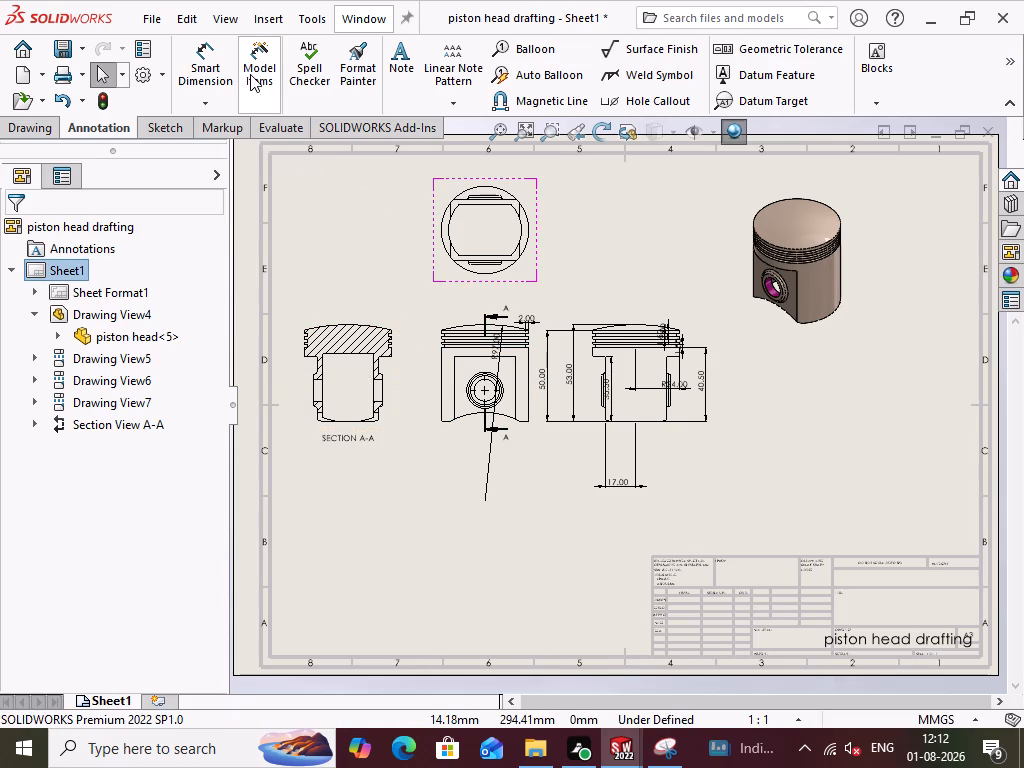
click(250, 74)
click(394, 422)
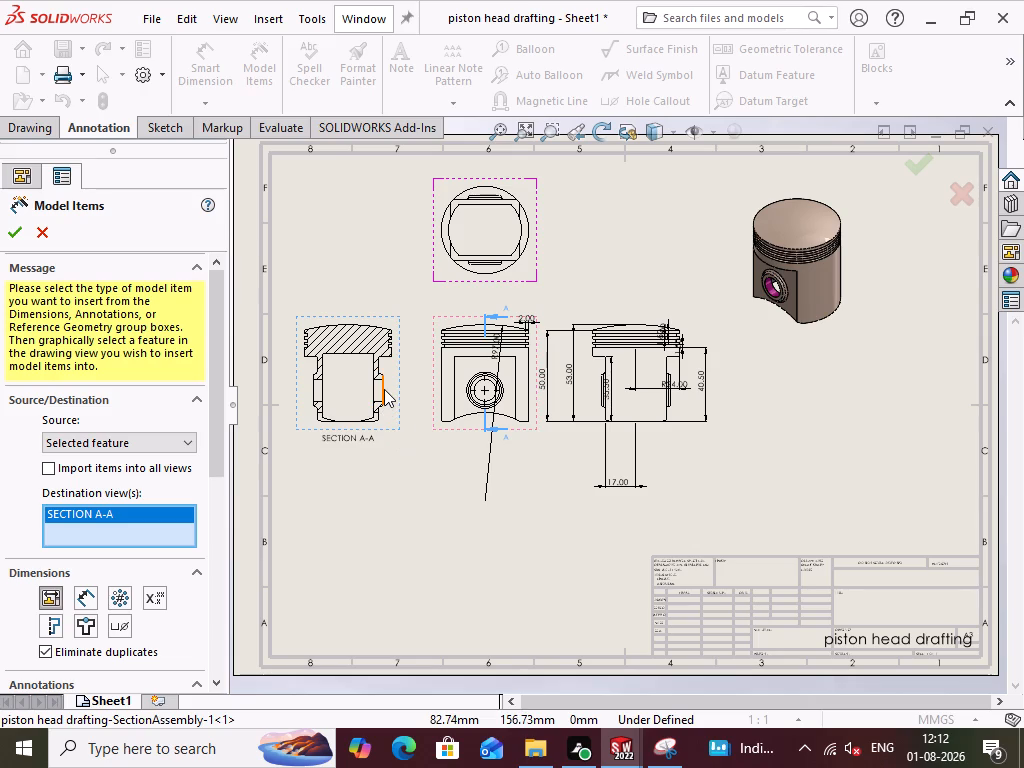
click(384, 389)
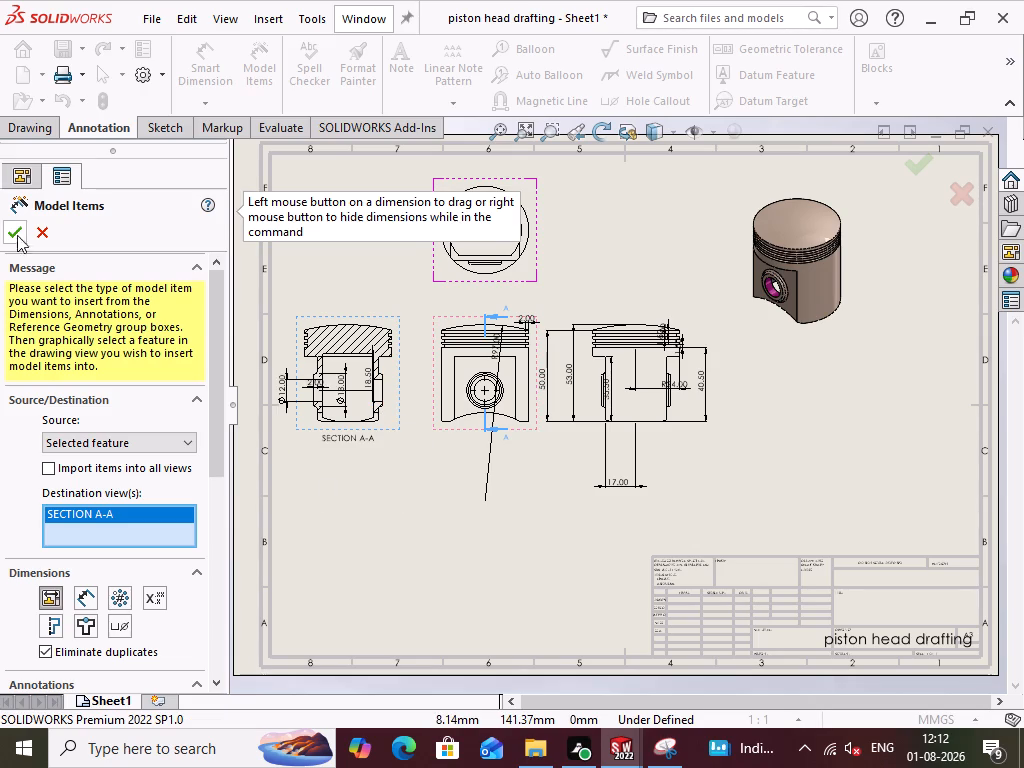
click(15, 232)
click(401, 539)
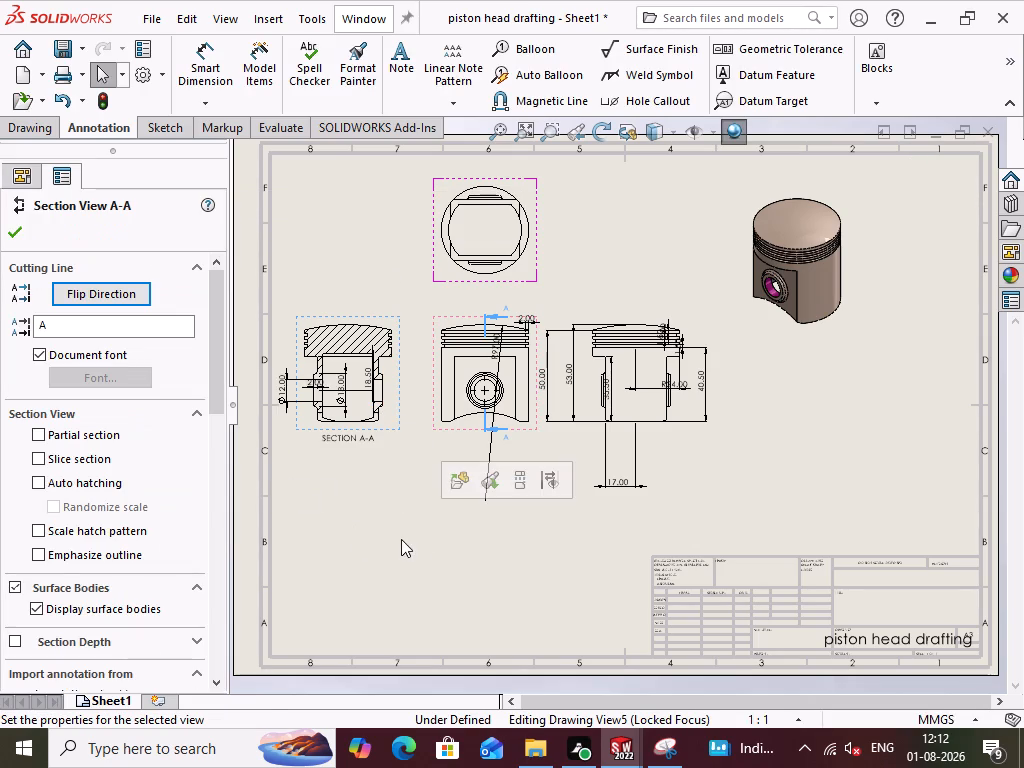
click(13, 229)
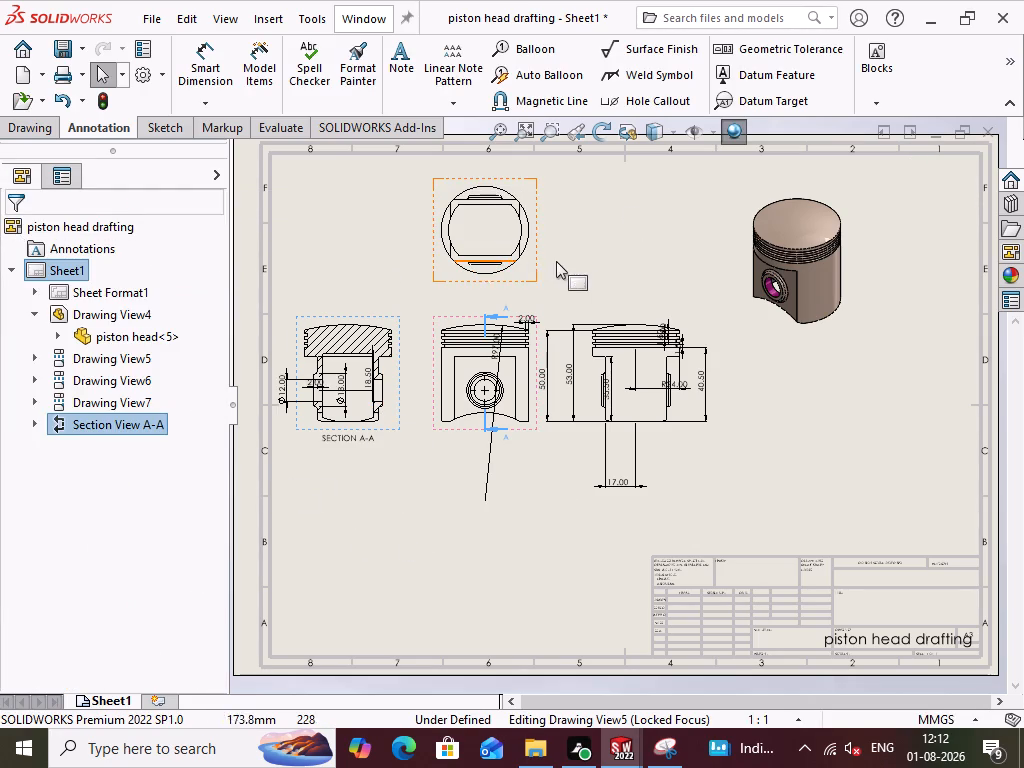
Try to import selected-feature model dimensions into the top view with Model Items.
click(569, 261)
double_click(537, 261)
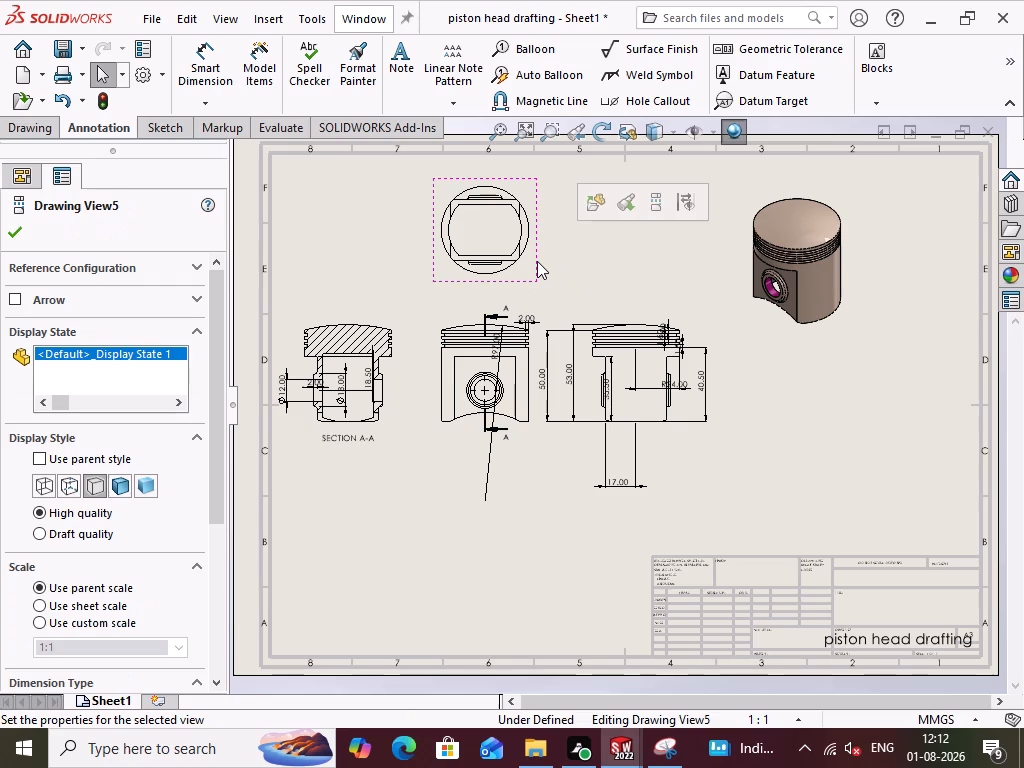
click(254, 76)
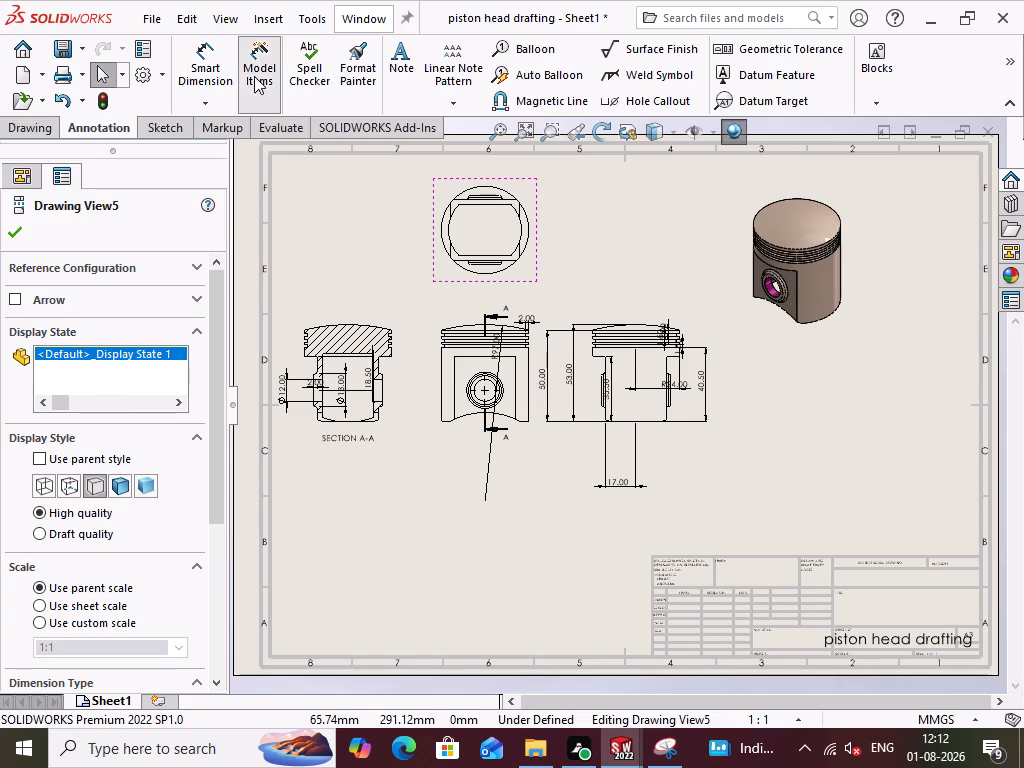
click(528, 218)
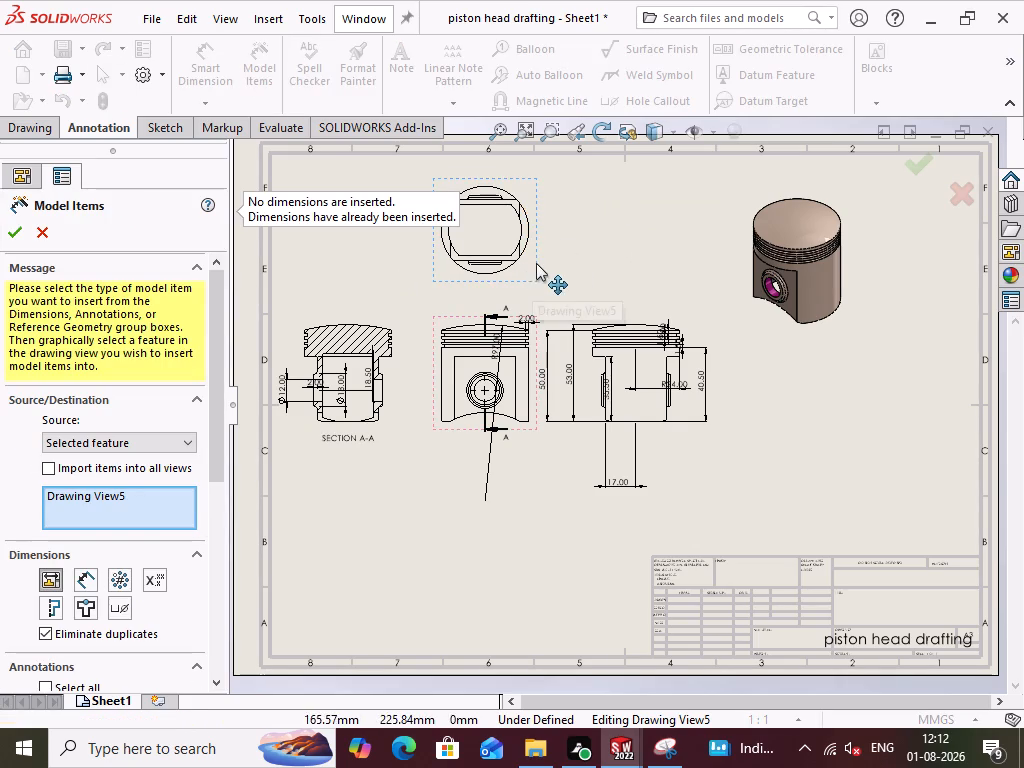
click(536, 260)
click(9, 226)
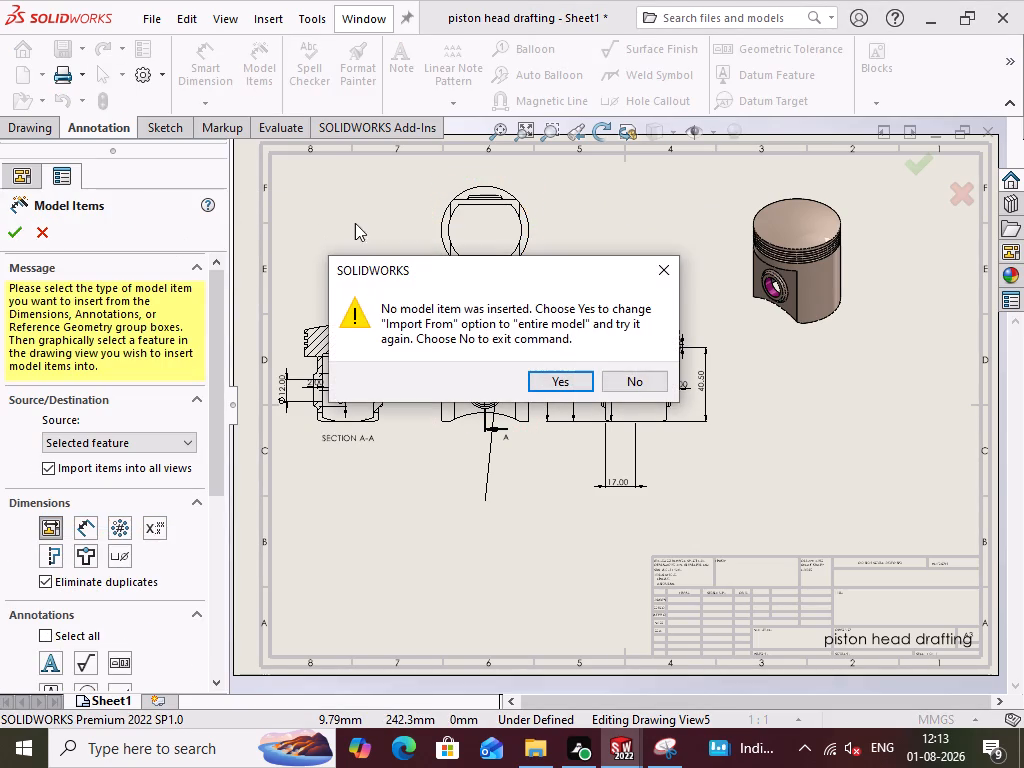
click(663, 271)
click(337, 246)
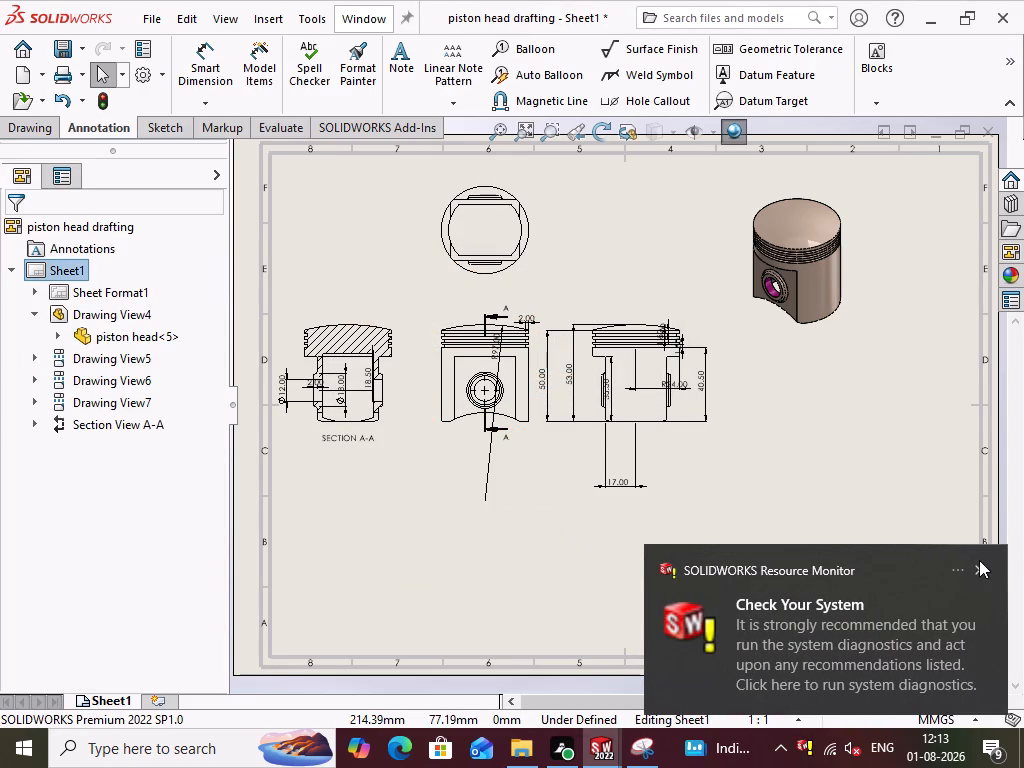
Move the 2.00 boss dimension in section A-A out of the view, placing it above the Ø12.00 dimension.
click(979, 565)
scroll(370, 468, down, 2)
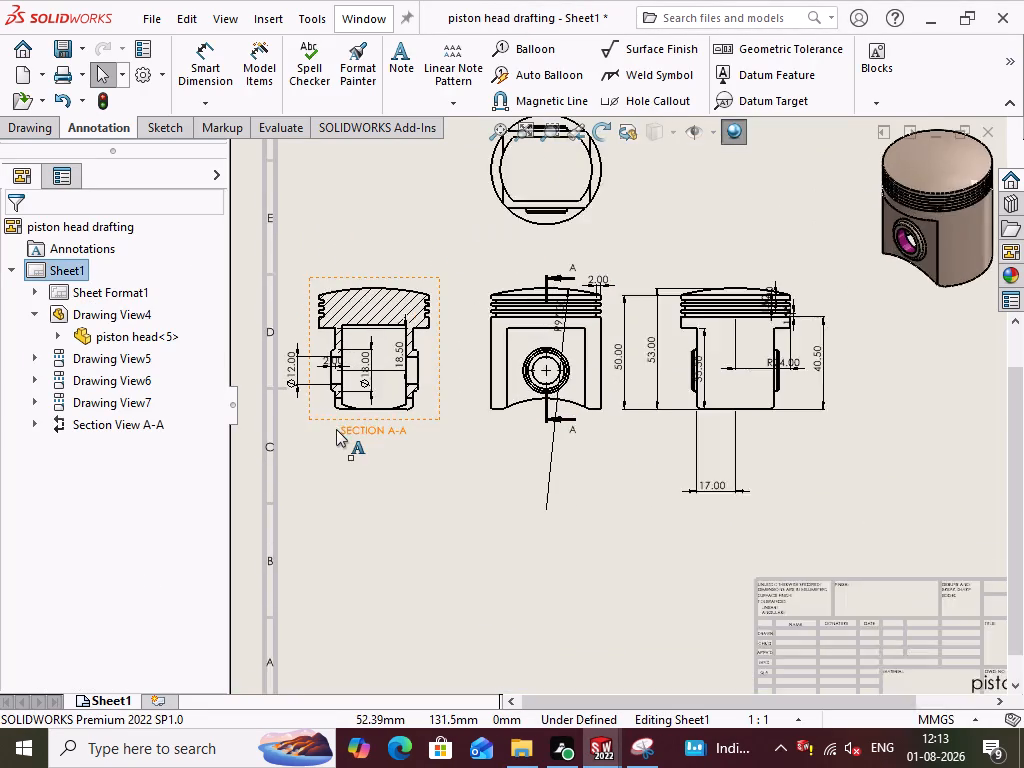
scroll(336, 429, down, 3)
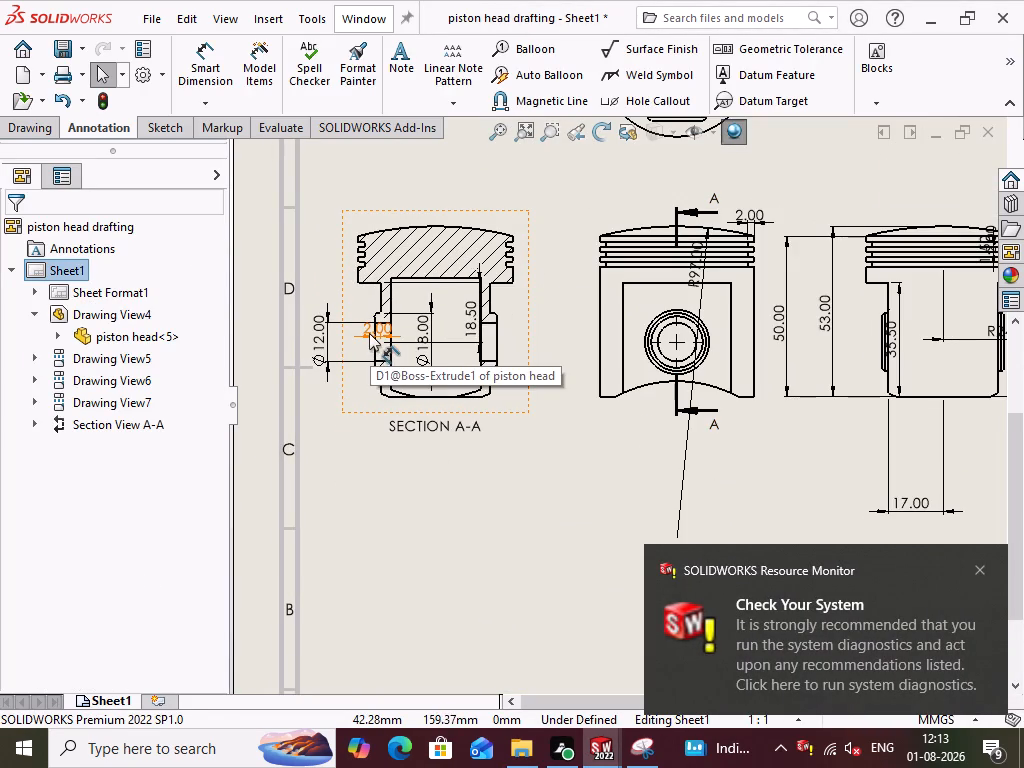
drag(369, 333, 373, 429)
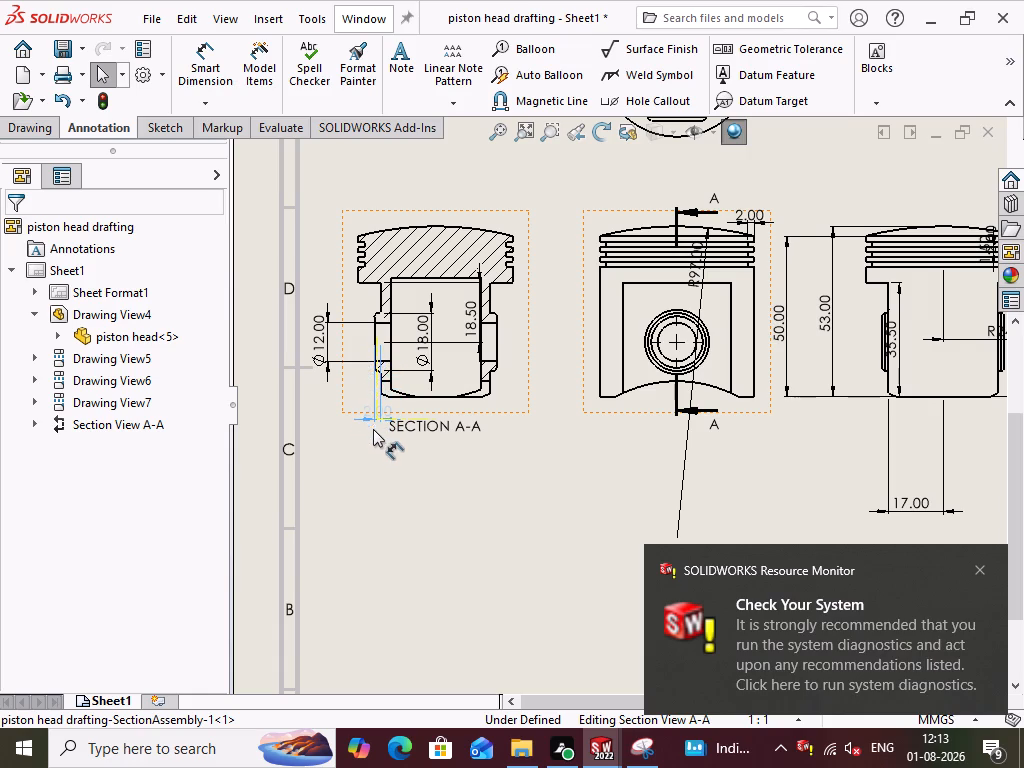
drag(373, 429, 373, 449)
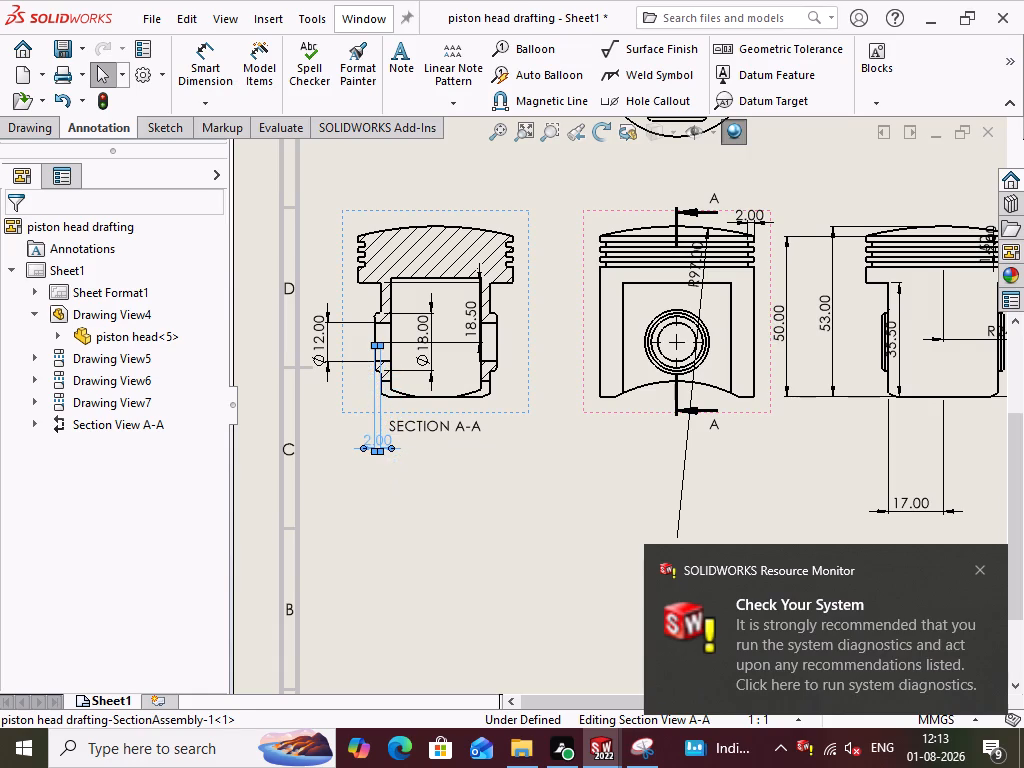
click(447, 474)
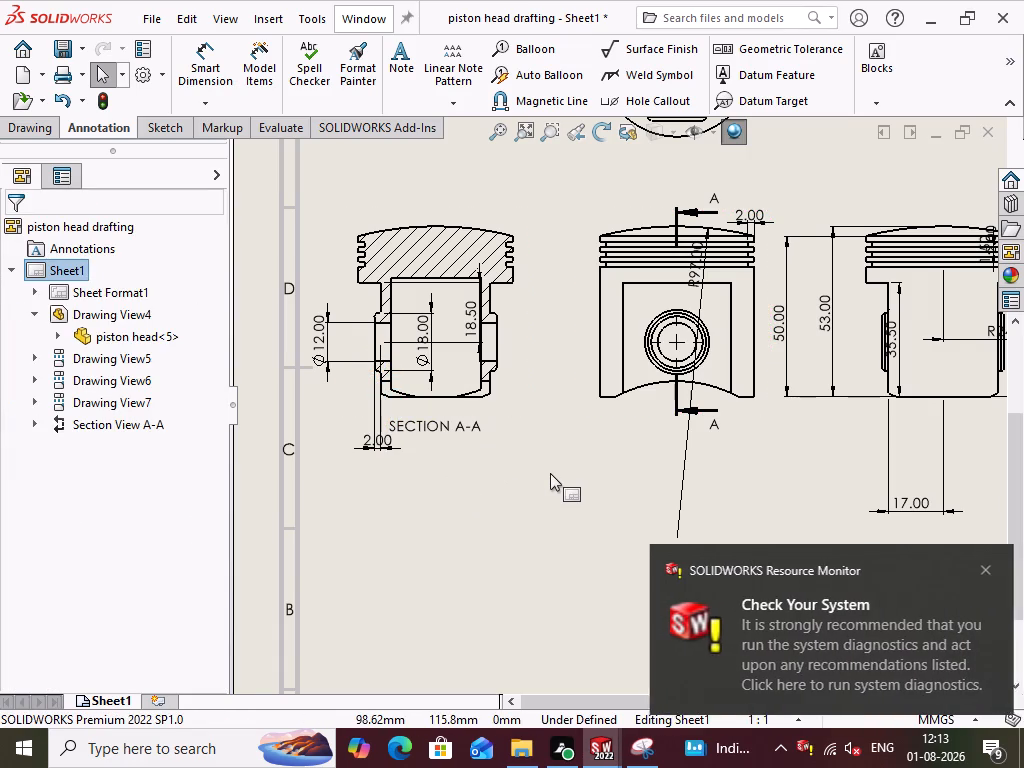
drag(363, 443, 341, 350)
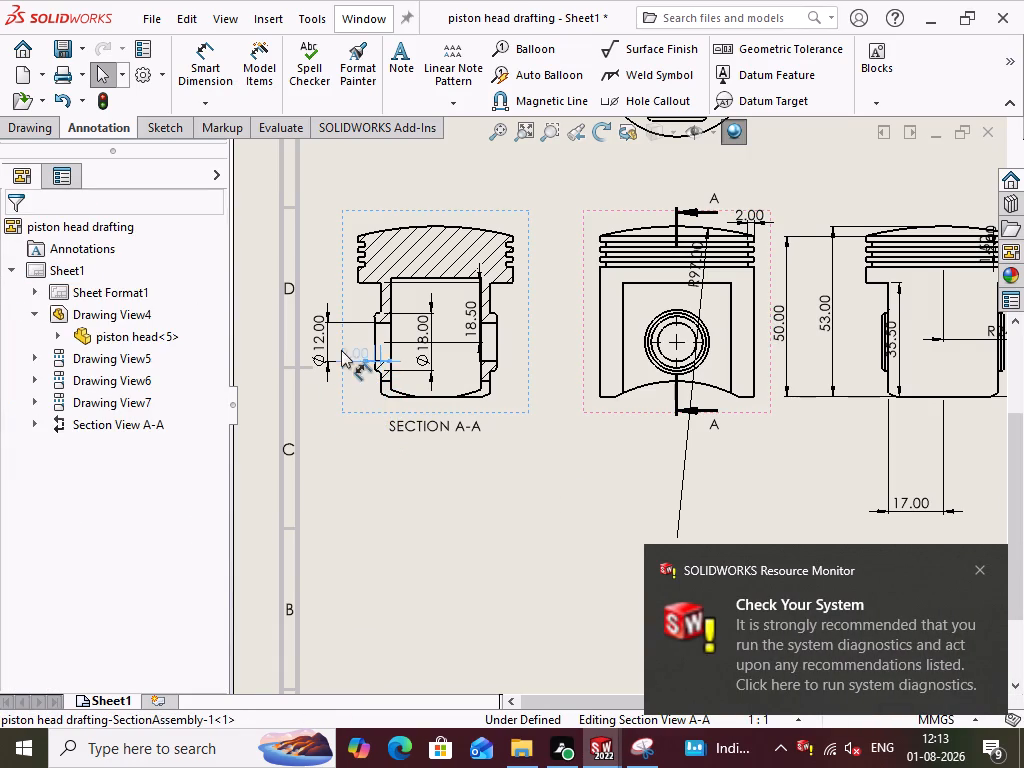
drag(341, 350, 324, 289)
click(355, 486)
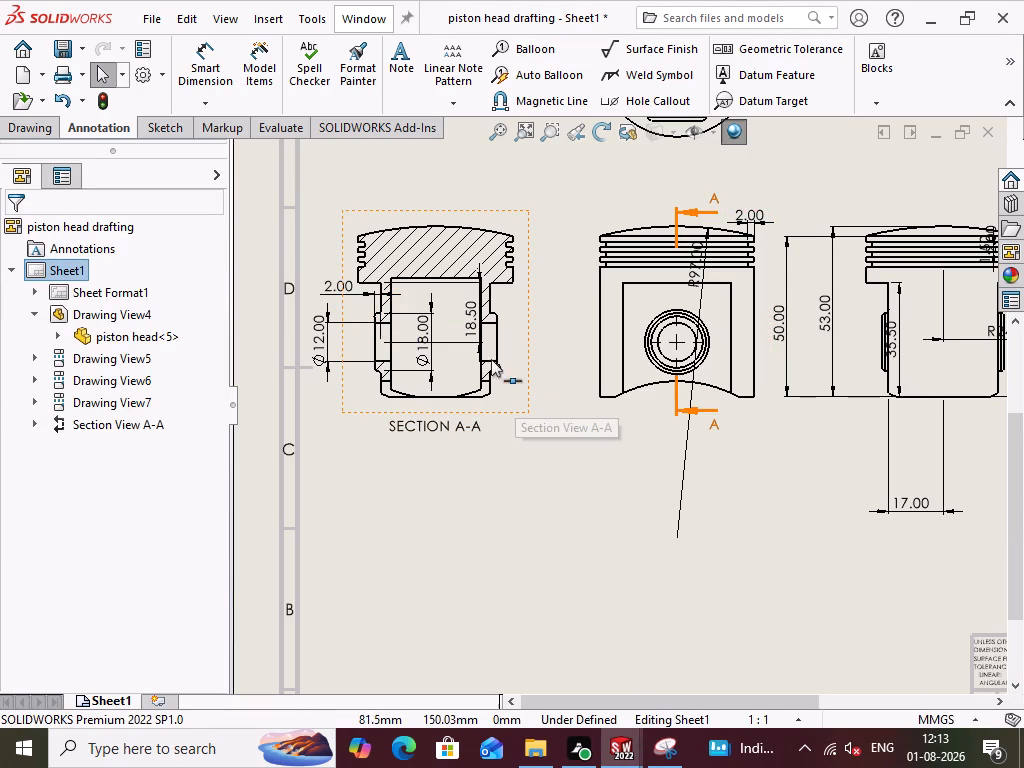
Move the 18.50 dimension in section A-A out of the bore, placing it to the right of the section view.
click(474, 320)
drag(474, 320, 512, 321)
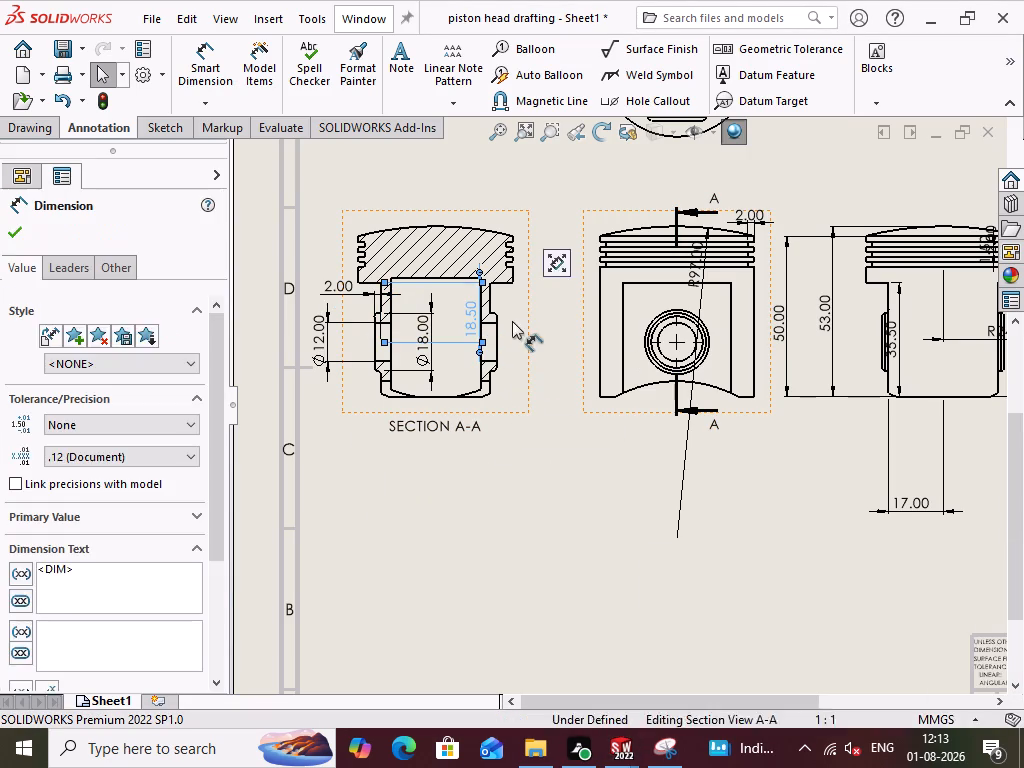
drag(512, 321, 529, 324)
click(420, 296)
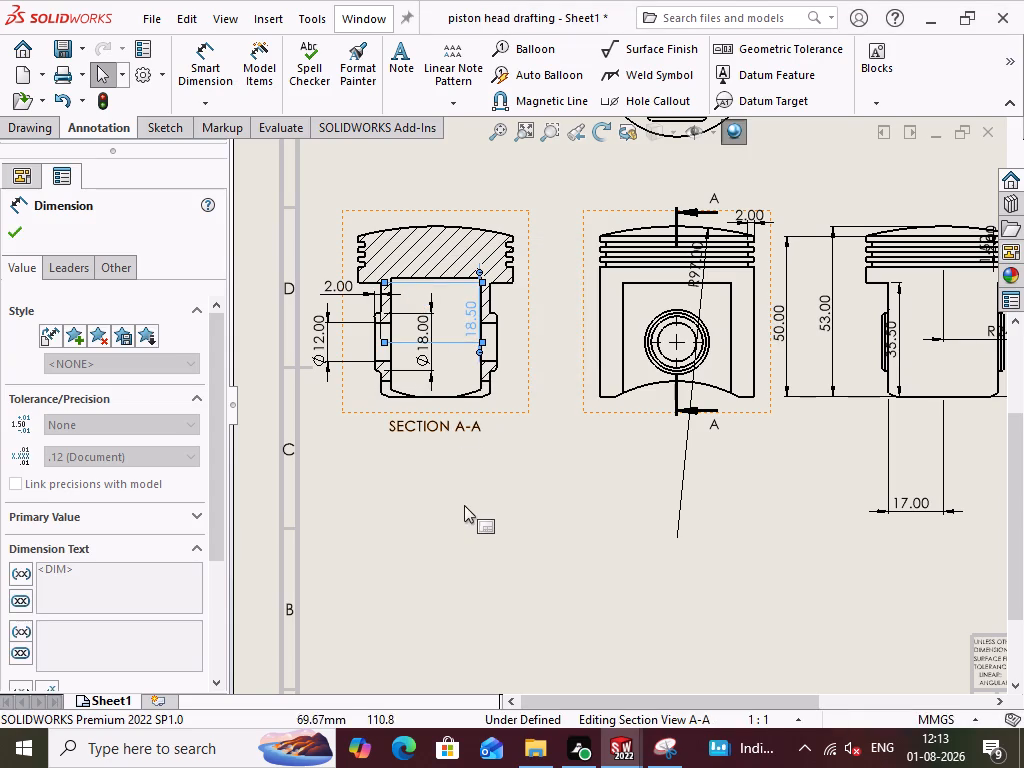
click(466, 509)
drag(470, 311, 470, 314)
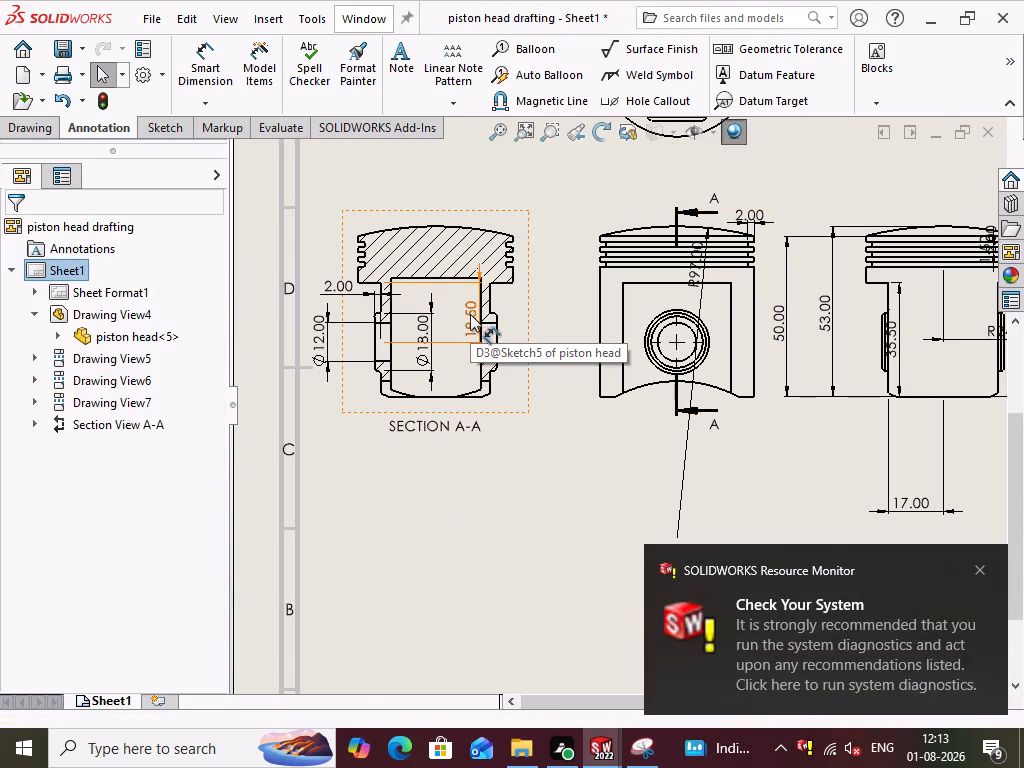
drag(470, 314, 538, 311)
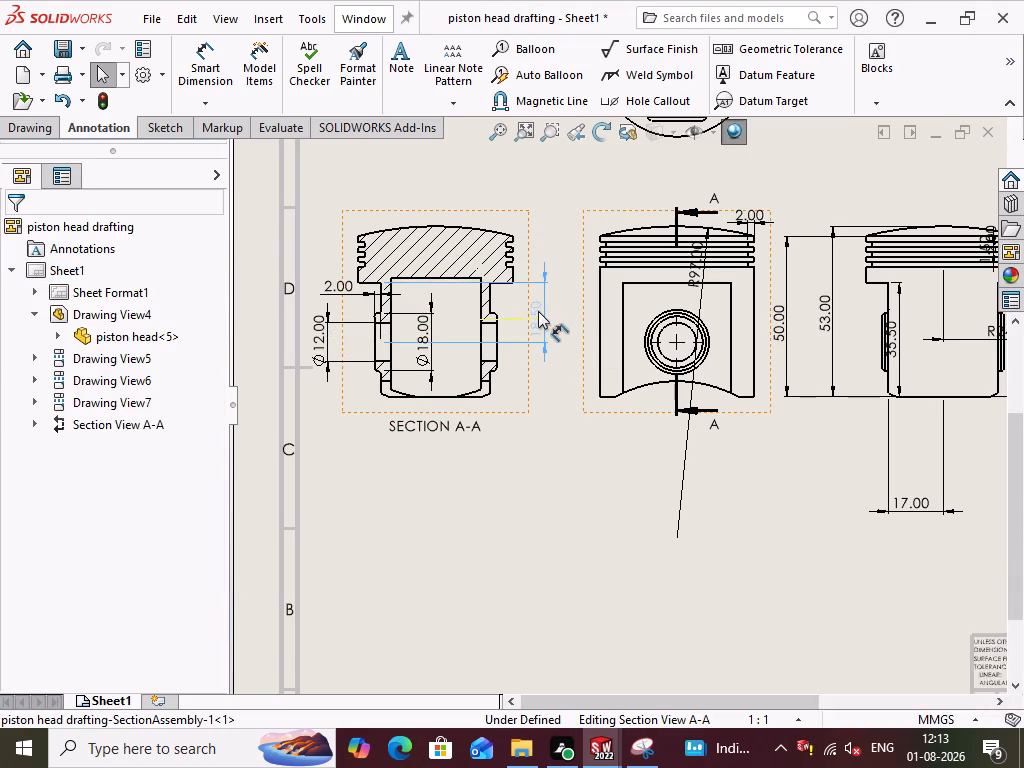
drag(538, 311, 539, 310)
click(509, 474)
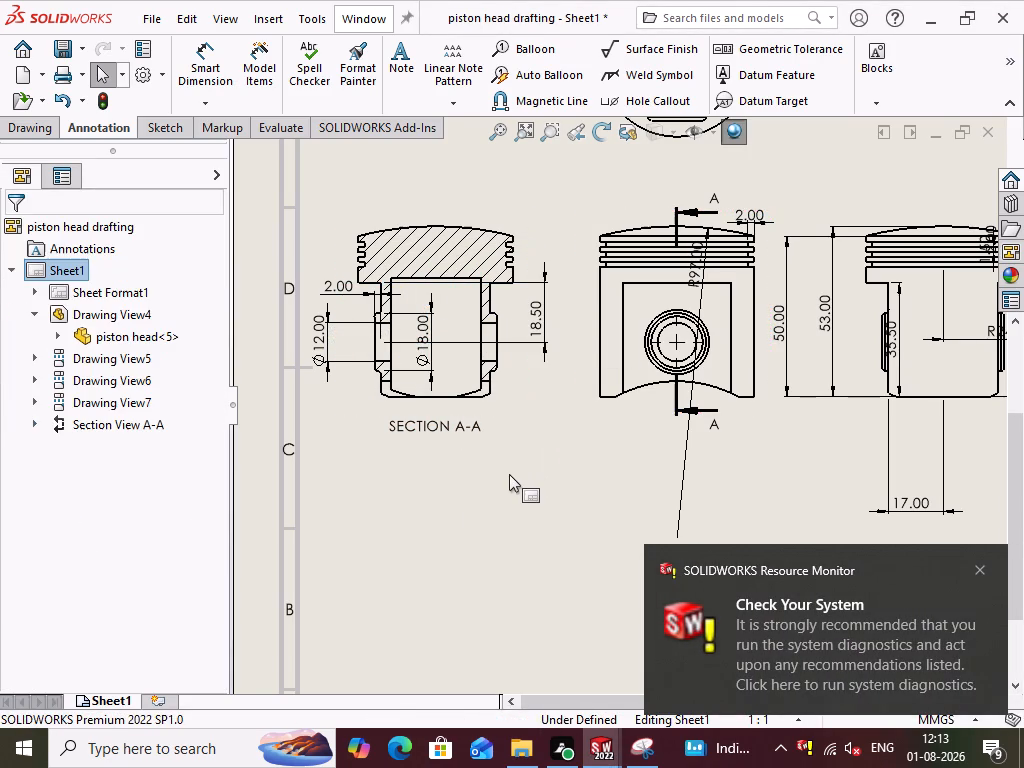
click(434, 489)
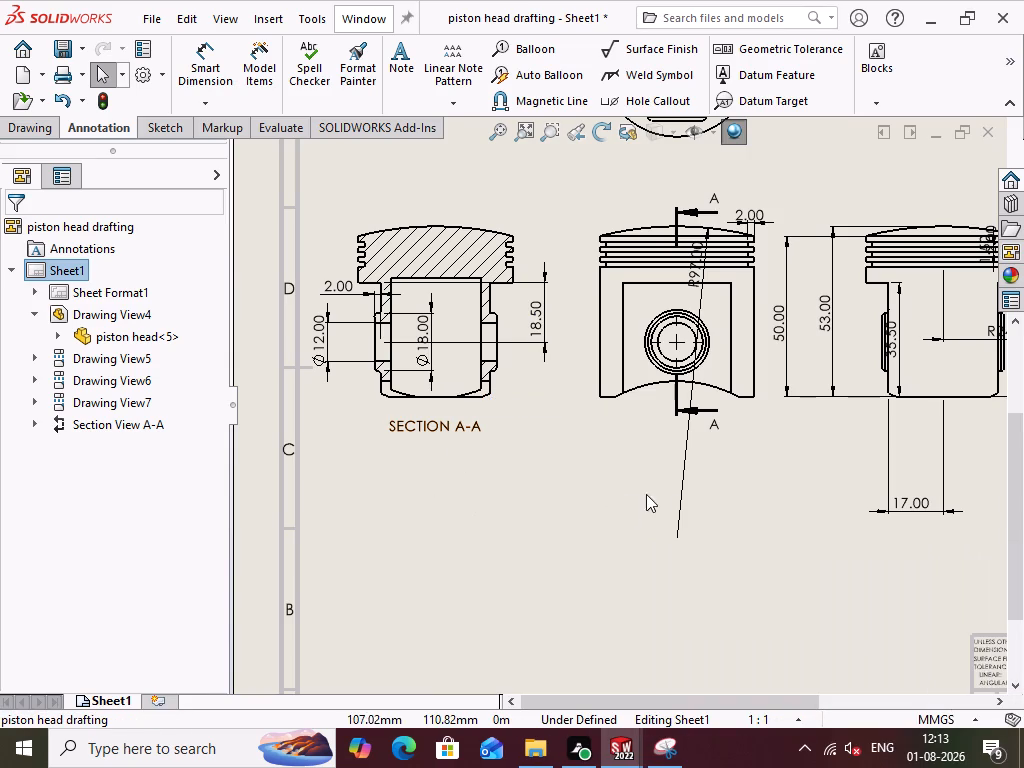
Move the R97.00 crown radius dimension text below the front view, clear of the piston outline.
drag(697, 264, 698, 286)
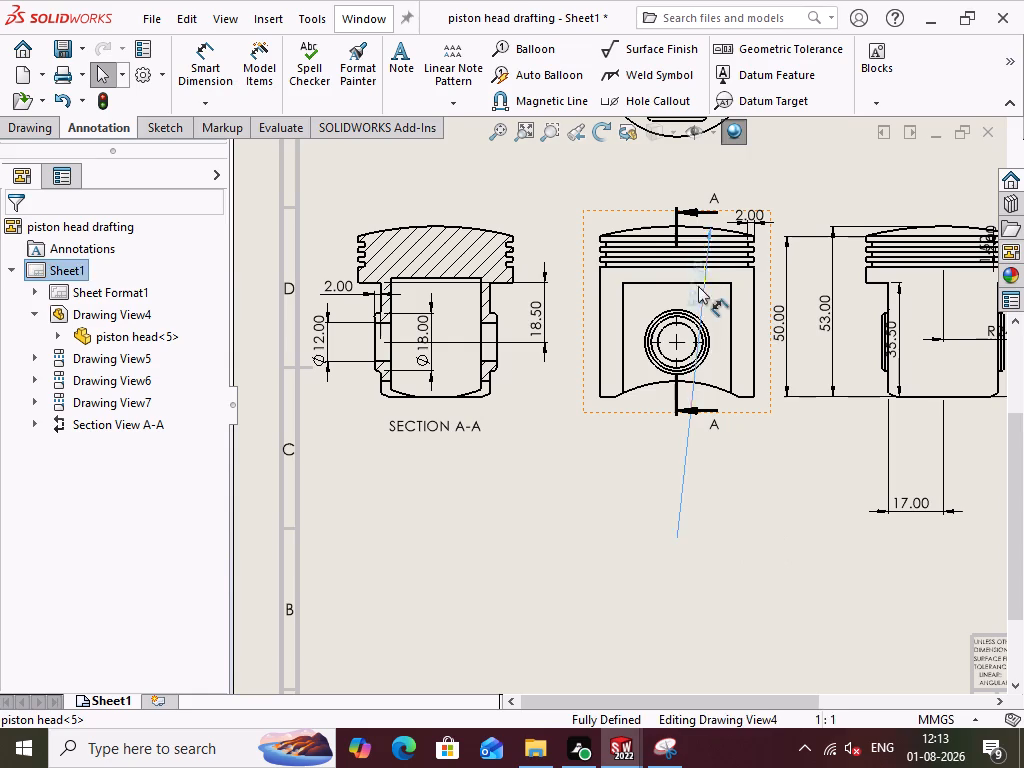
drag(698, 286, 672, 421)
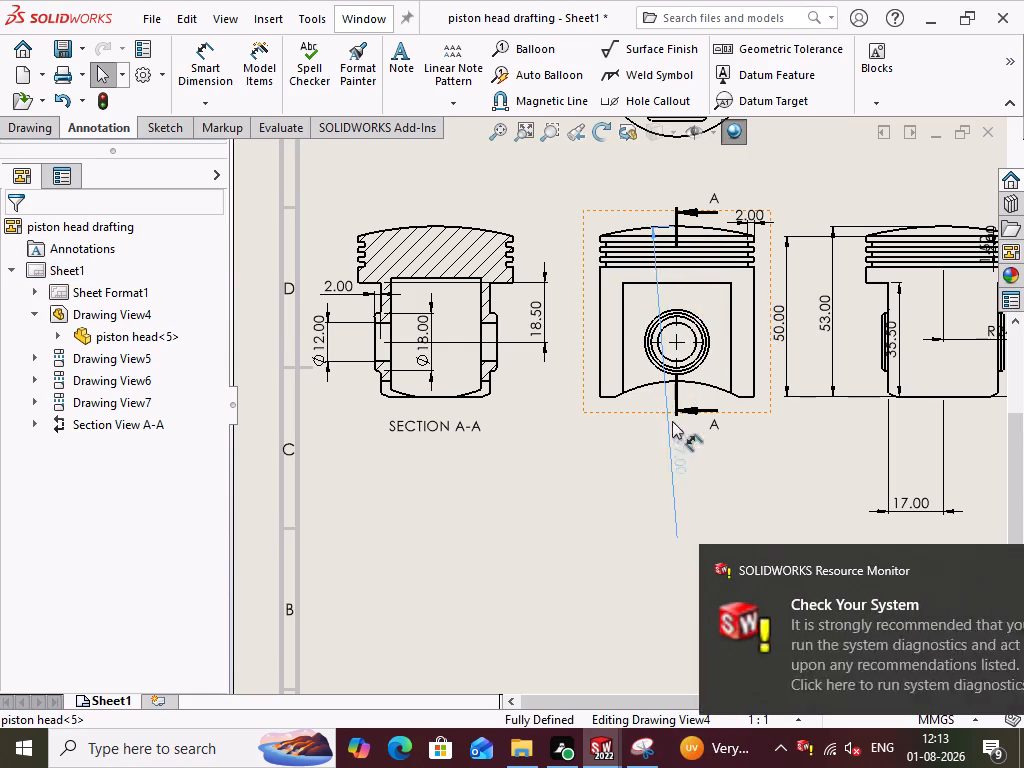
drag(672, 421, 691, 375)
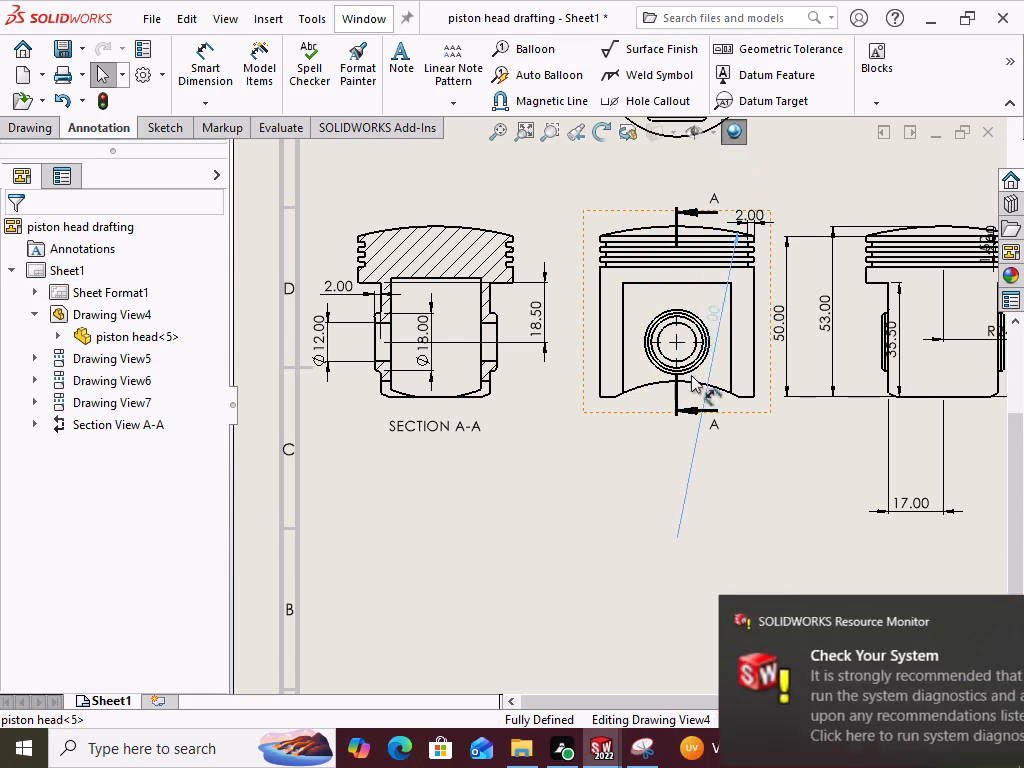
drag(691, 375, 679, 465)
click(765, 476)
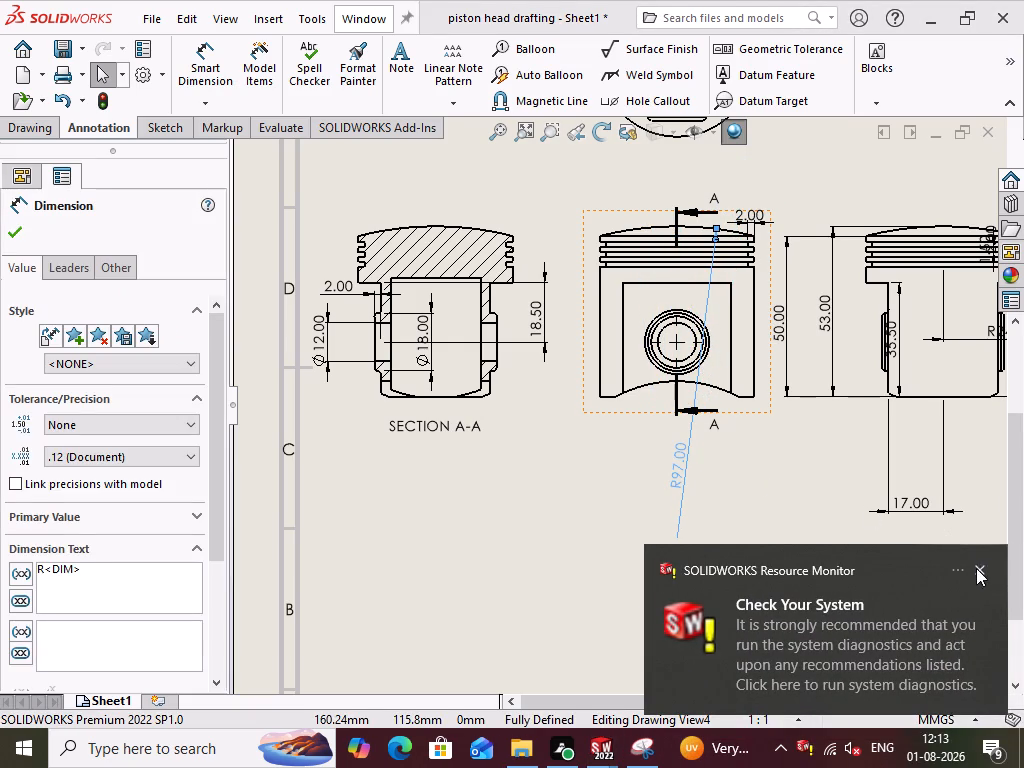
click(976, 568)
click(802, 548)
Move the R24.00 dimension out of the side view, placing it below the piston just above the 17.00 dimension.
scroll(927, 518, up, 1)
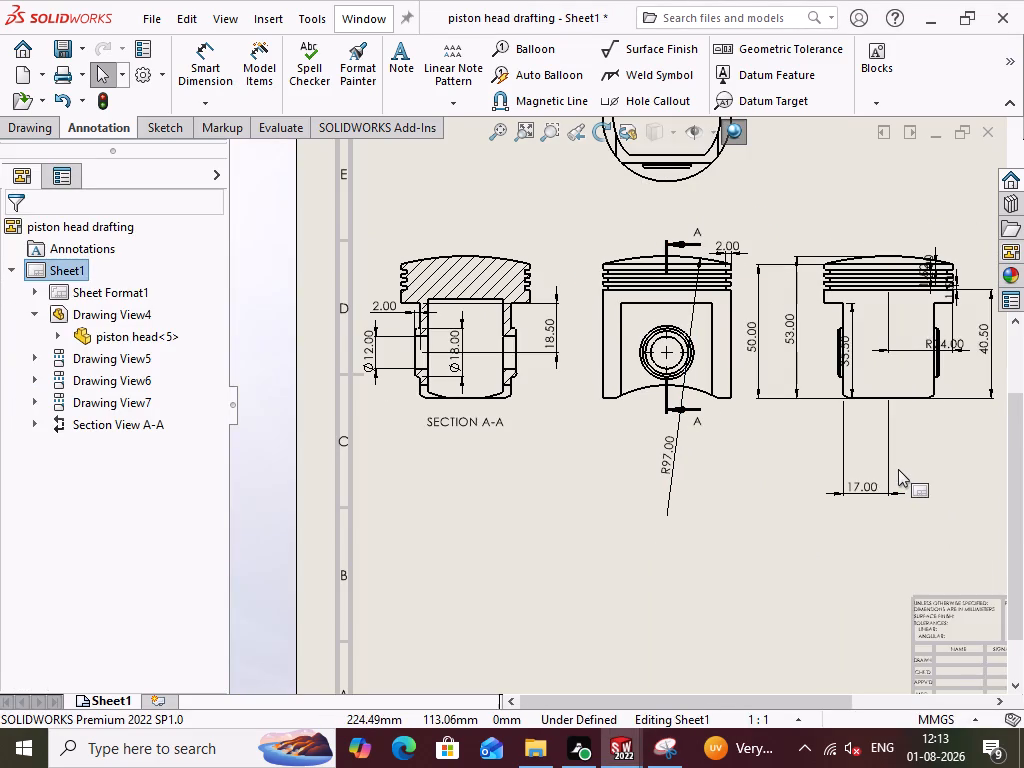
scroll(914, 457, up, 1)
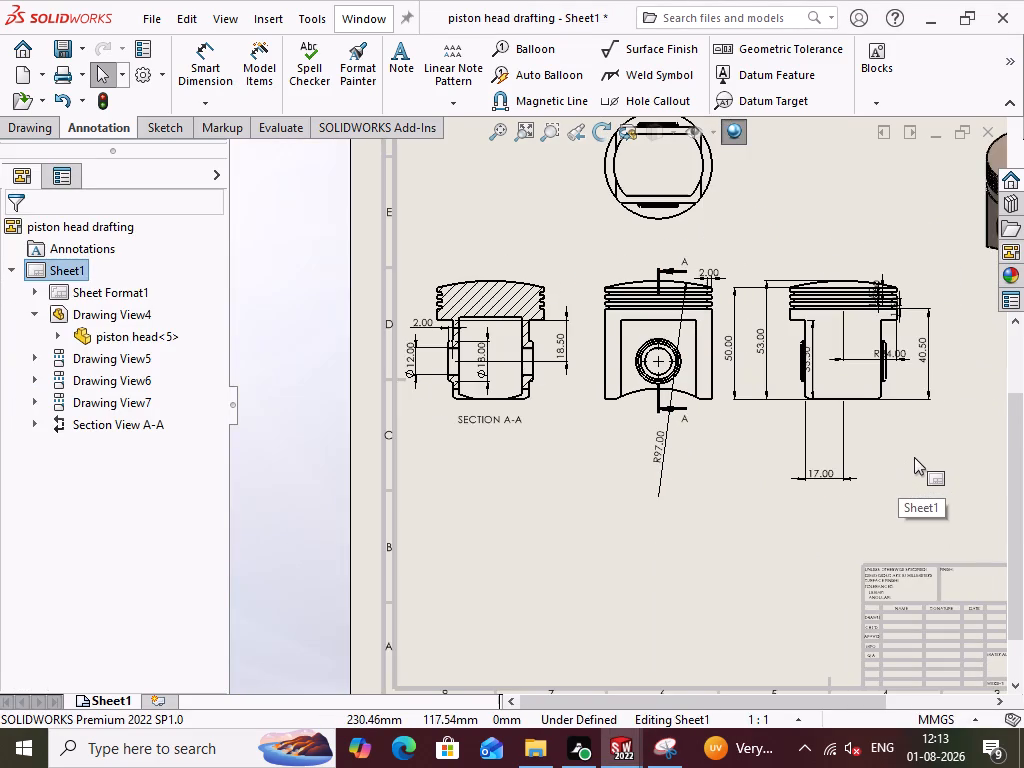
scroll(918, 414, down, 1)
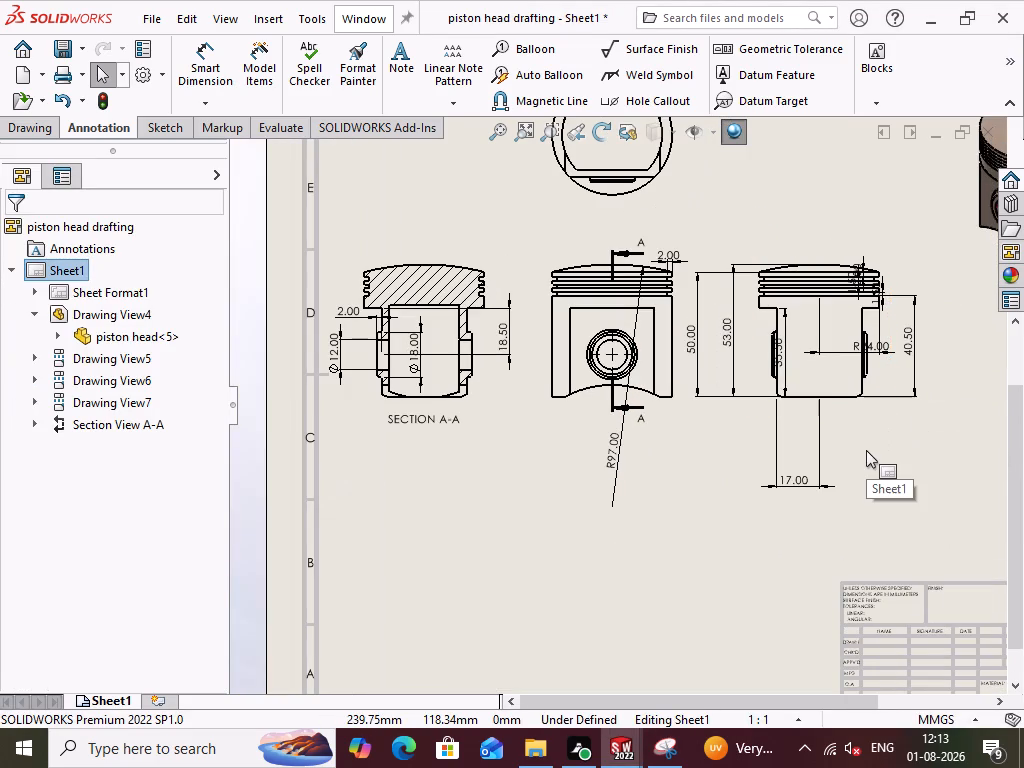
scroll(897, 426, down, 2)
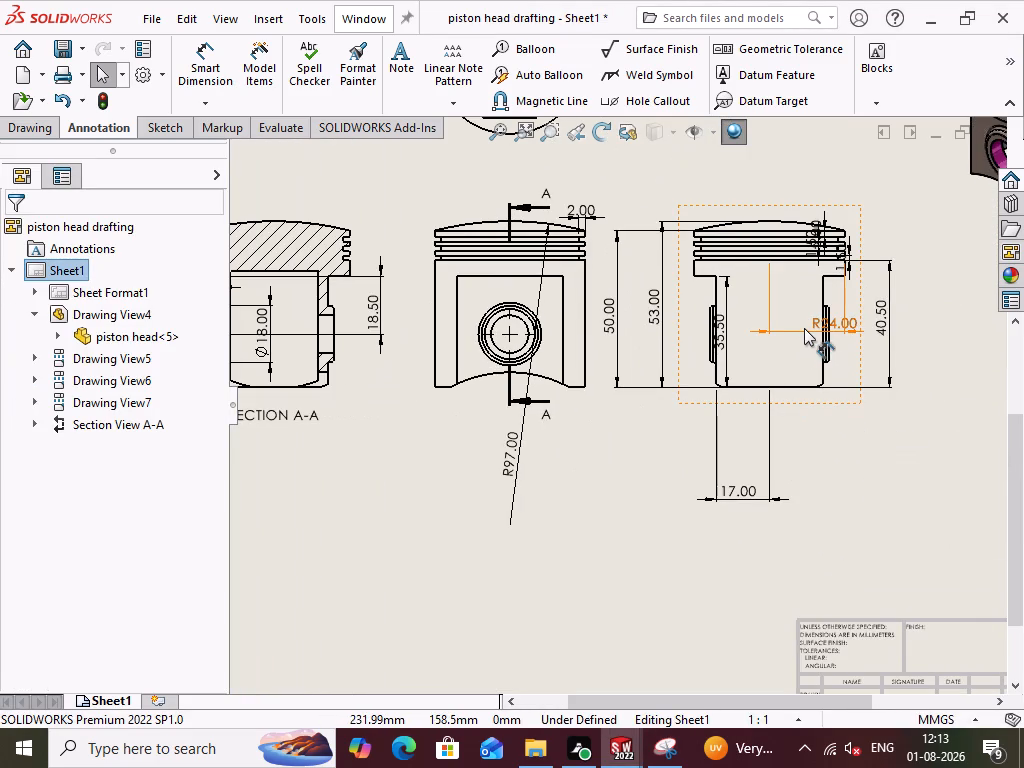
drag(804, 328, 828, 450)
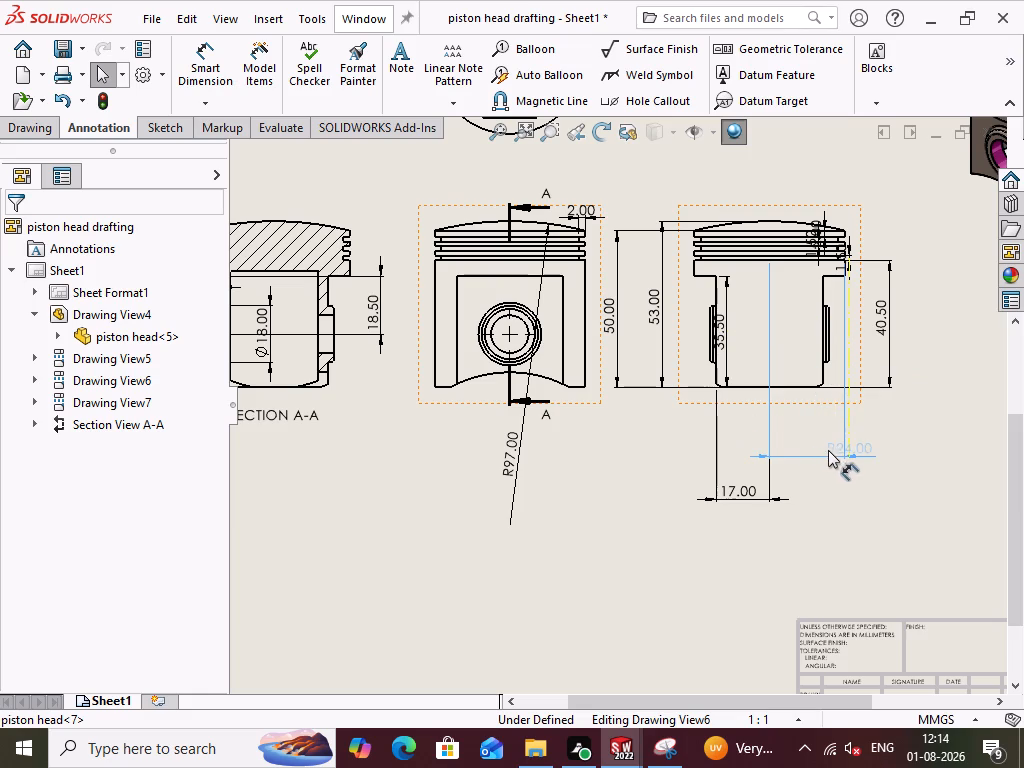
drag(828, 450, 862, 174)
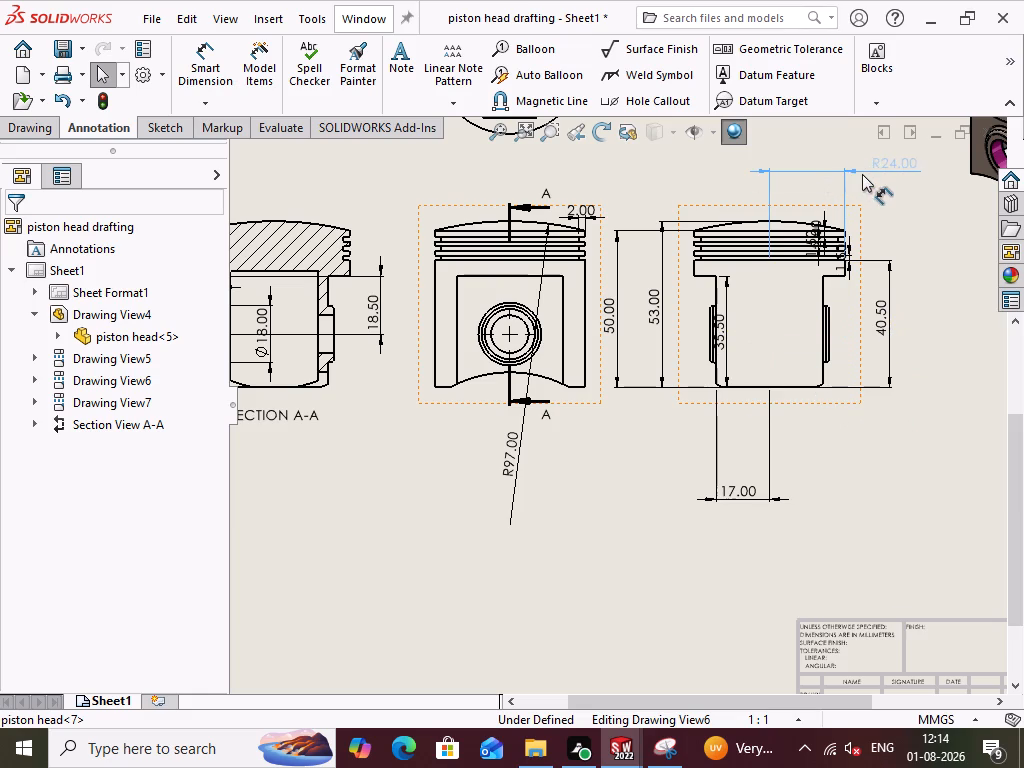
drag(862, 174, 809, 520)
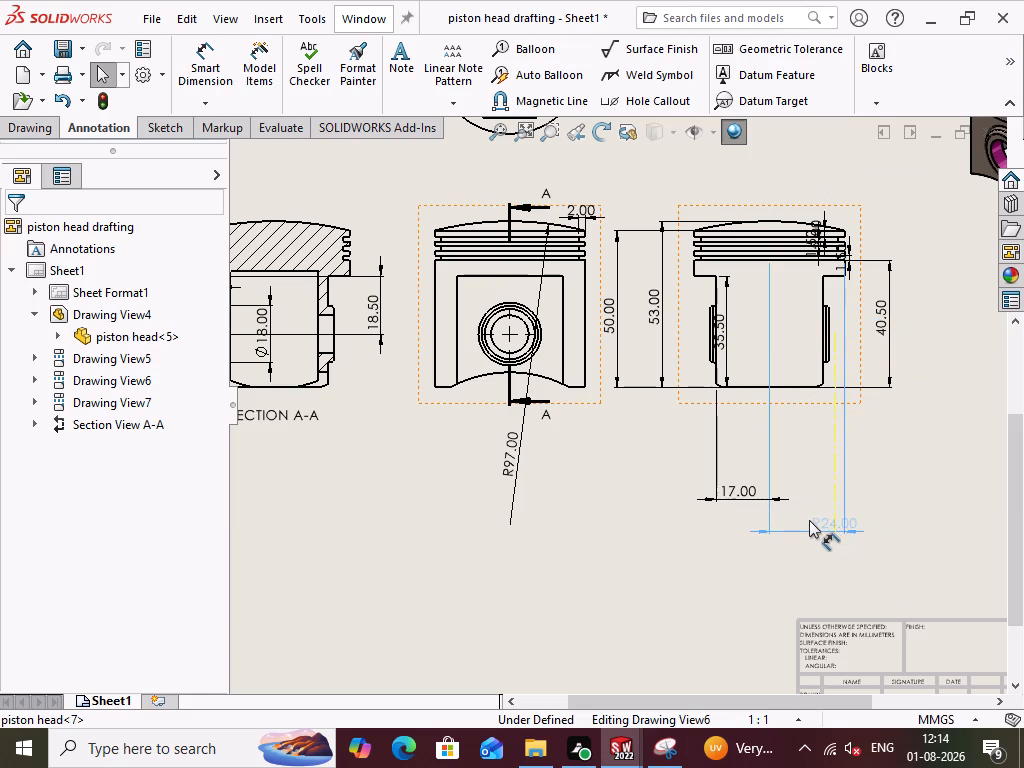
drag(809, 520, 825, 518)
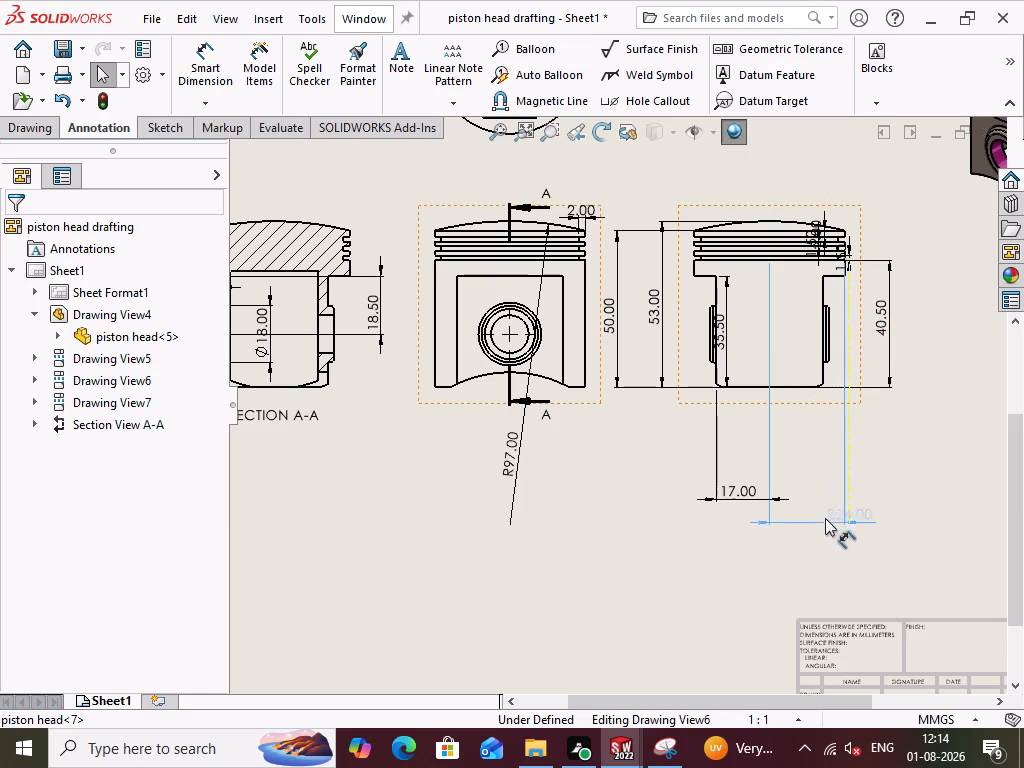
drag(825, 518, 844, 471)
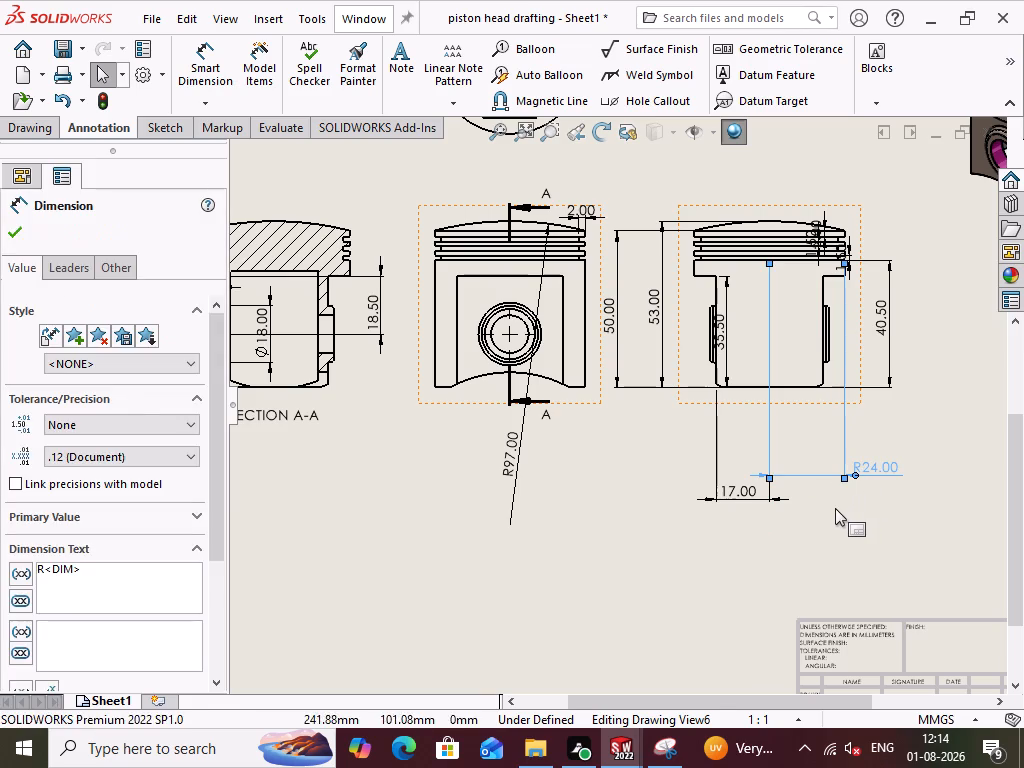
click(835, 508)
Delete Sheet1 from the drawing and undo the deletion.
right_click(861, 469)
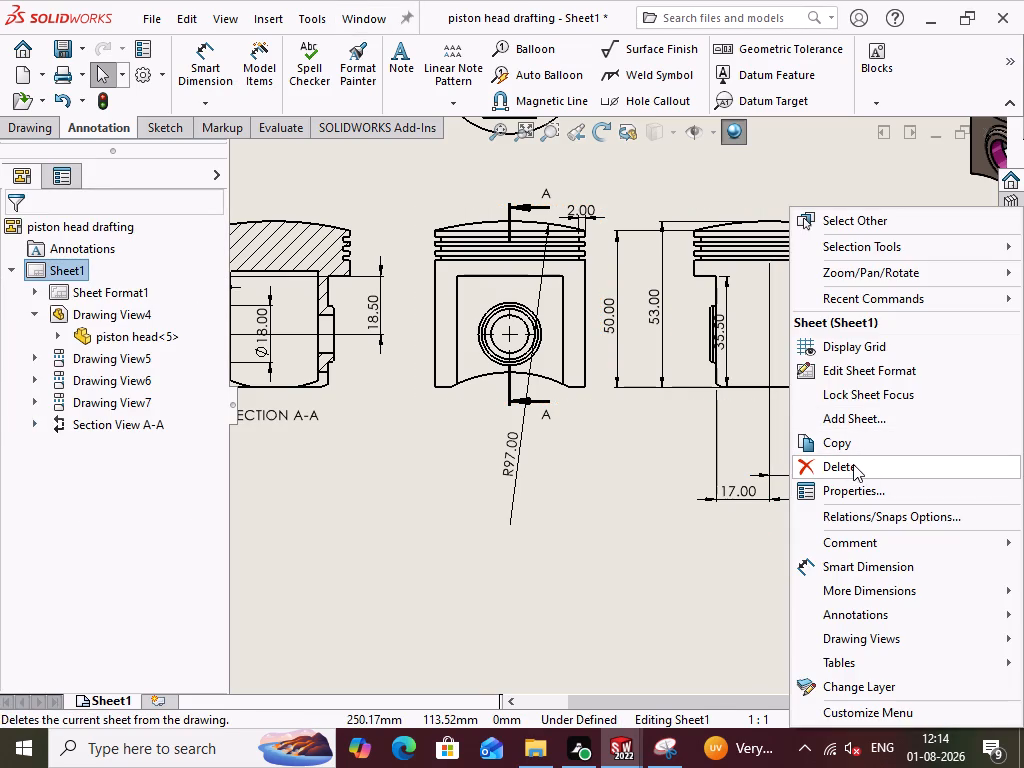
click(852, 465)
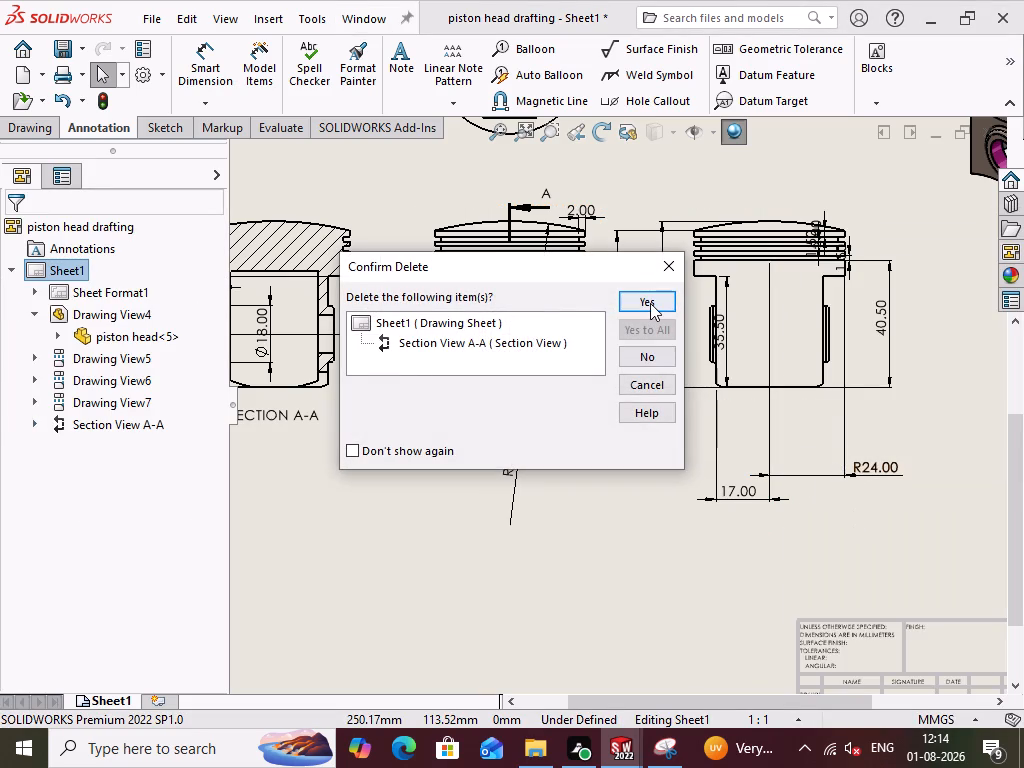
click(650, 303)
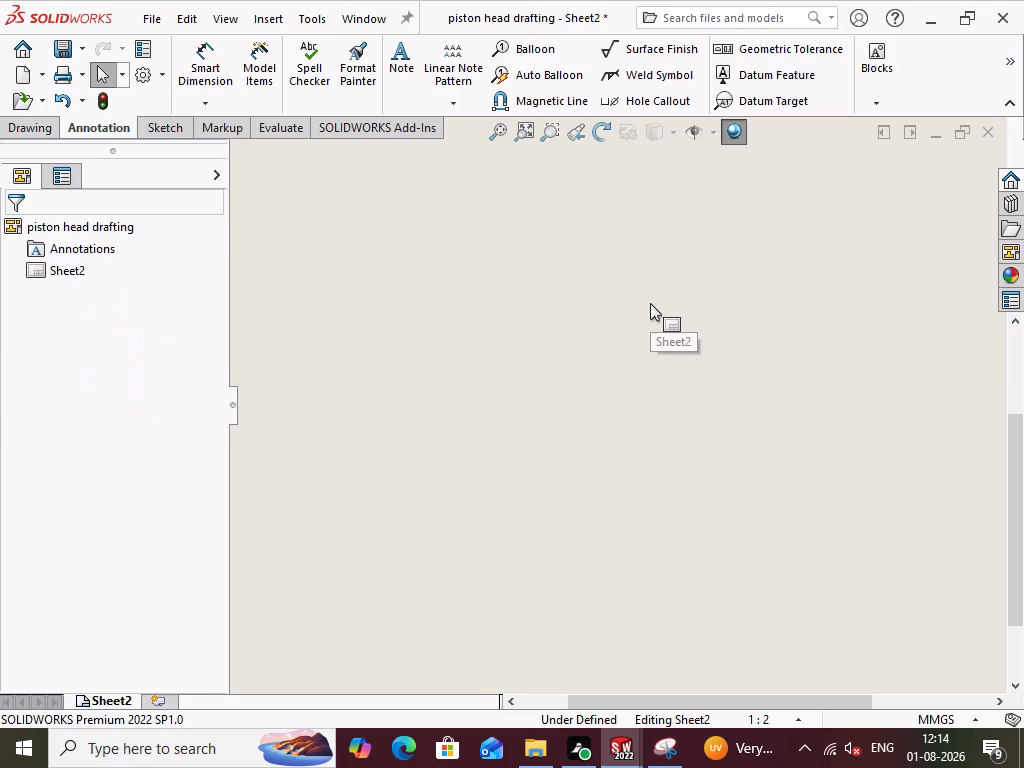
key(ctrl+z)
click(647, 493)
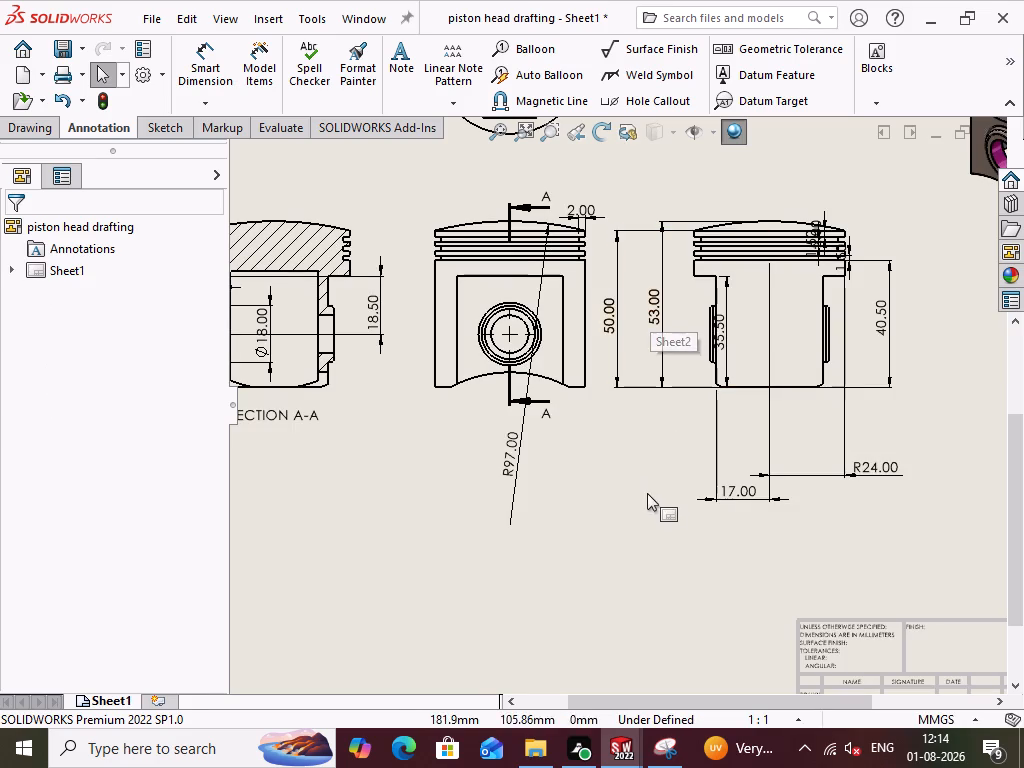
Hide the R24.00 dimension below the side view.
click(866, 468)
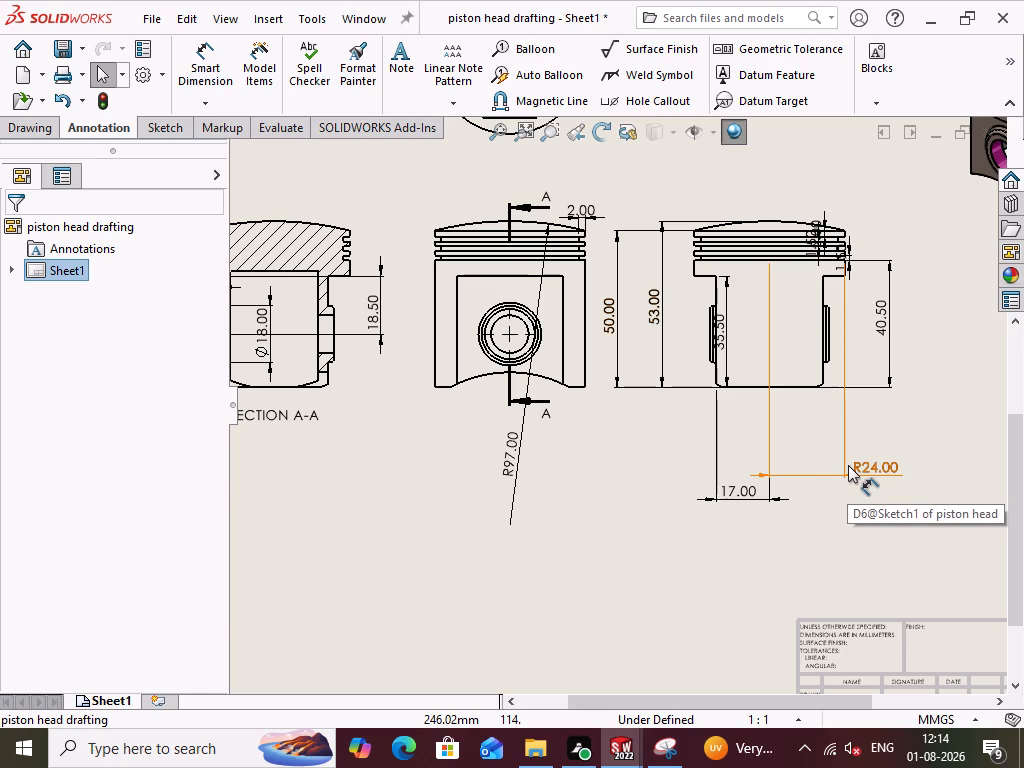
click(848, 465)
click(852, 472)
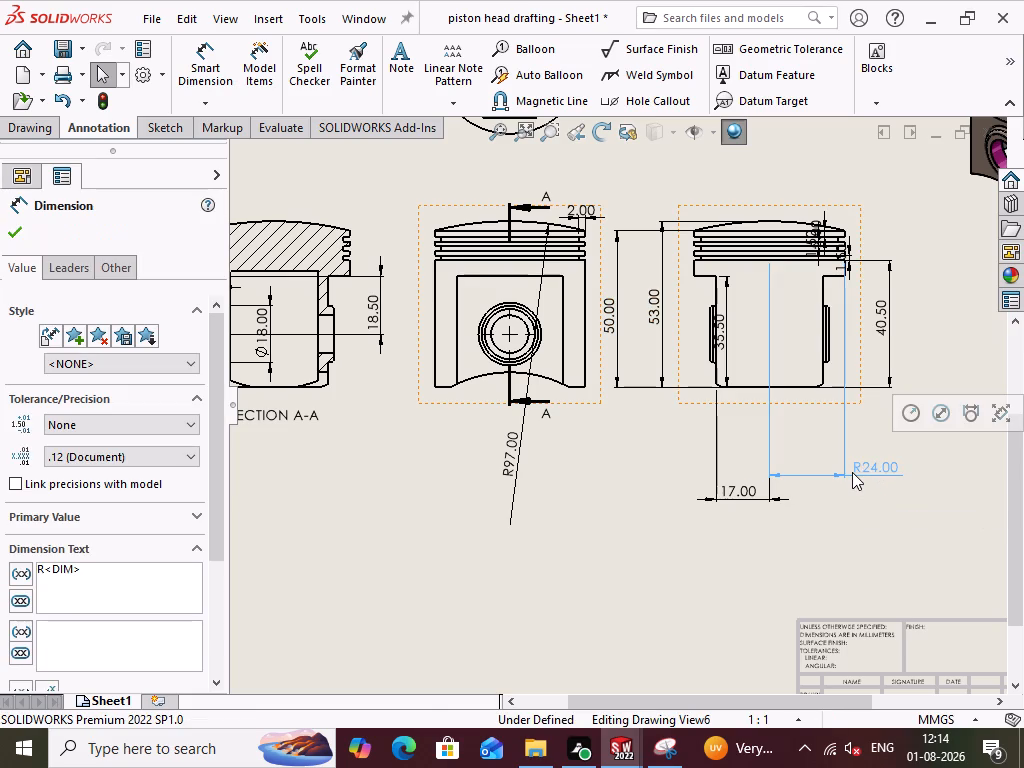
click(9, 231)
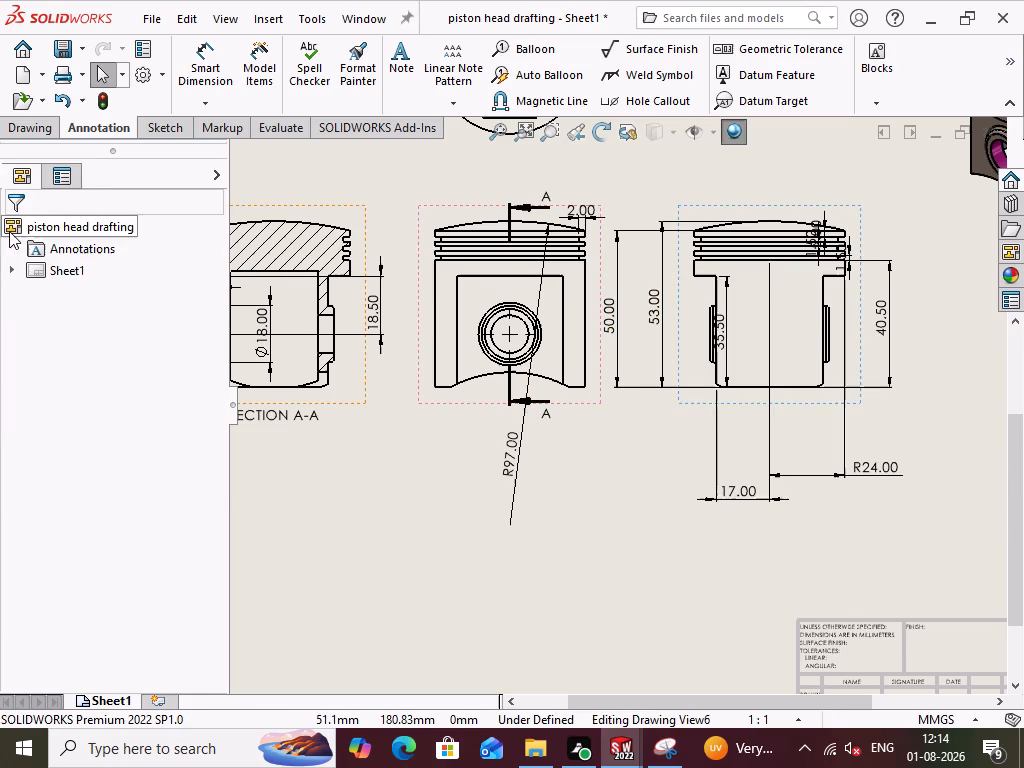
click(849, 549)
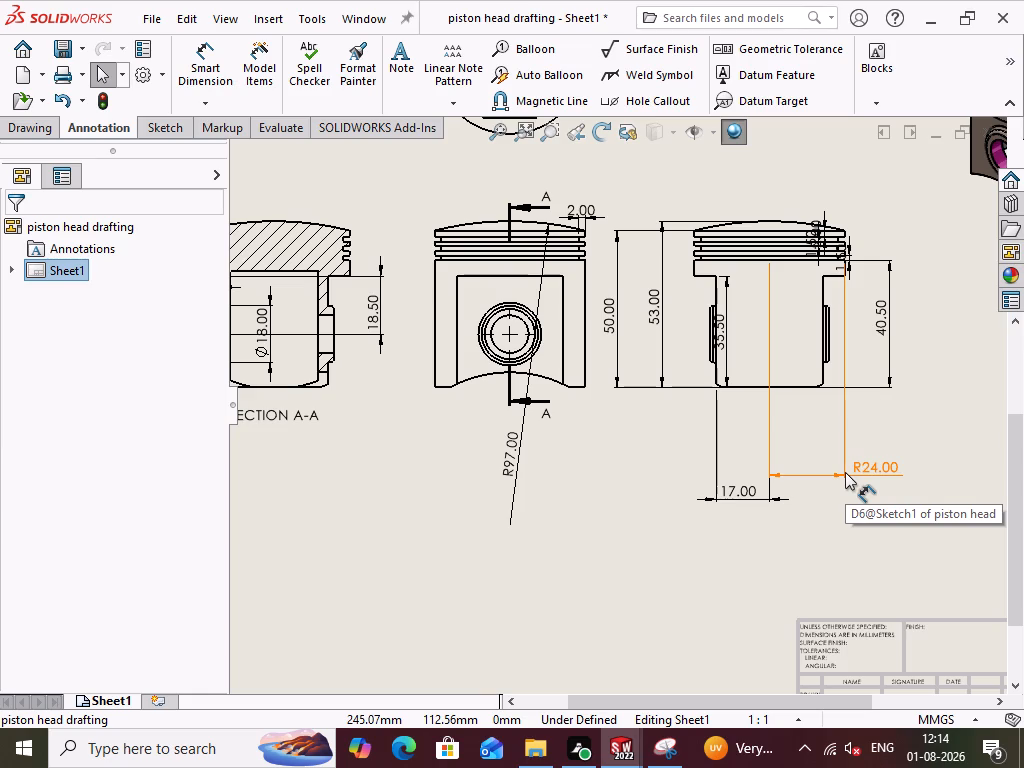
right_click(845, 472)
right_click(845, 472)
right_click(845, 472)
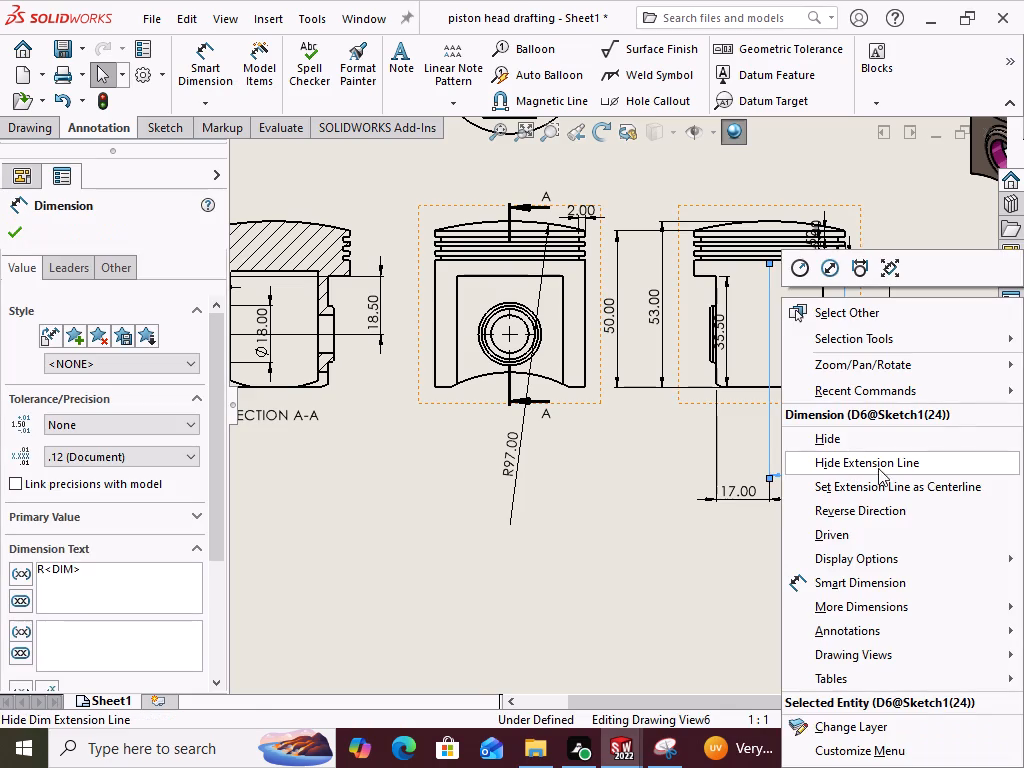
click(837, 440)
click(846, 488)
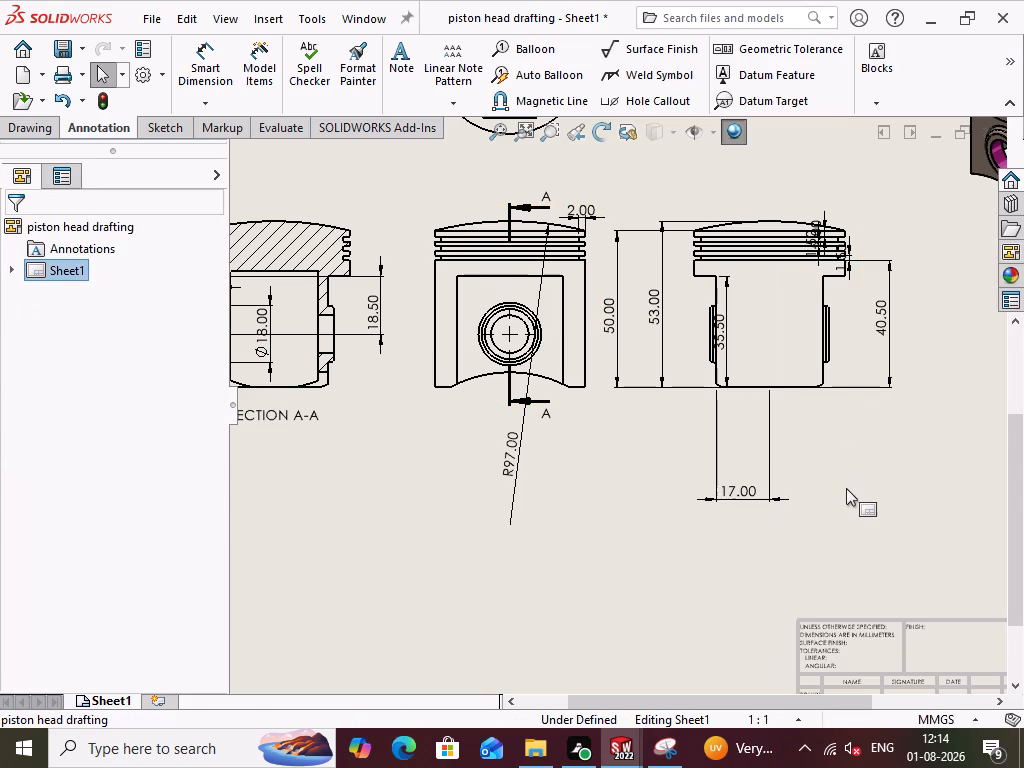
Move the 50.00 and 53.00 height dimensions to the right of the side view, stacked outward beyond the 40.50 dimension.
scroll(607, 565, up, 2)
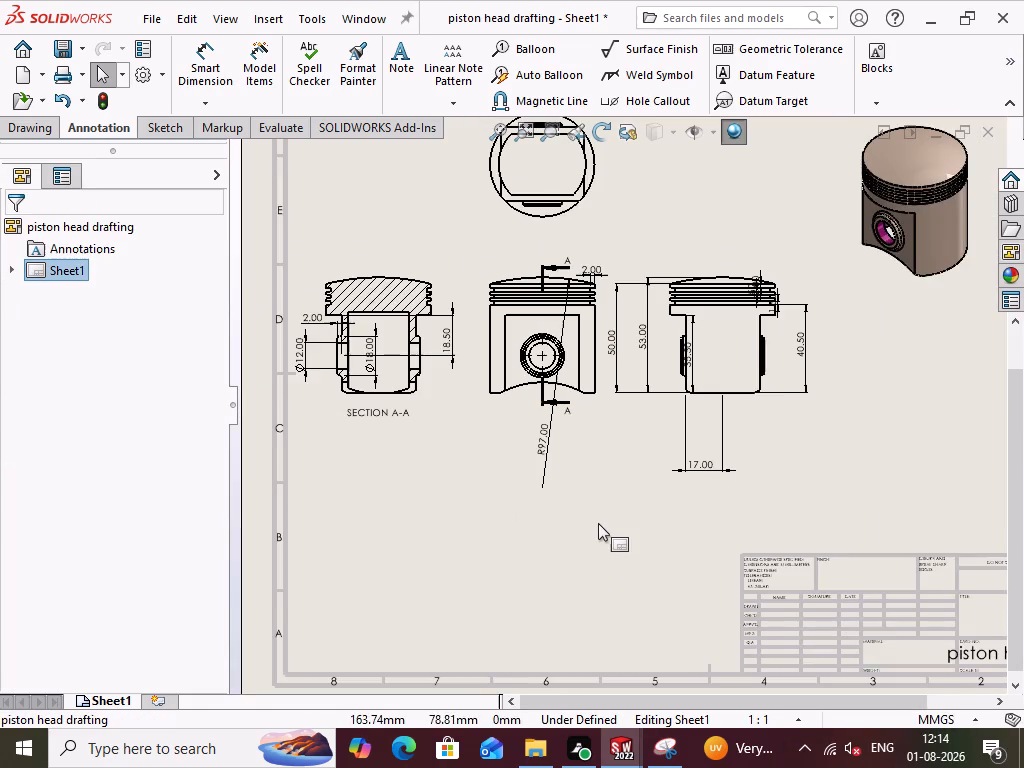
scroll(598, 523, up, 1)
scroll(610, 491, down, 1)
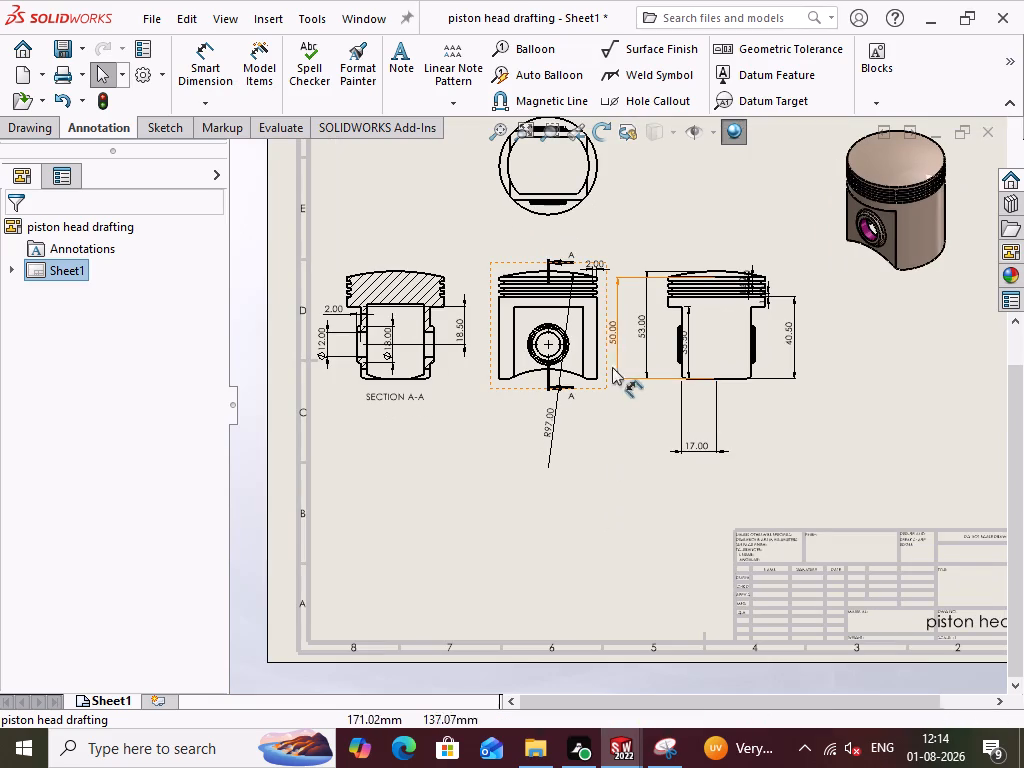
drag(610, 325, 638, 324)
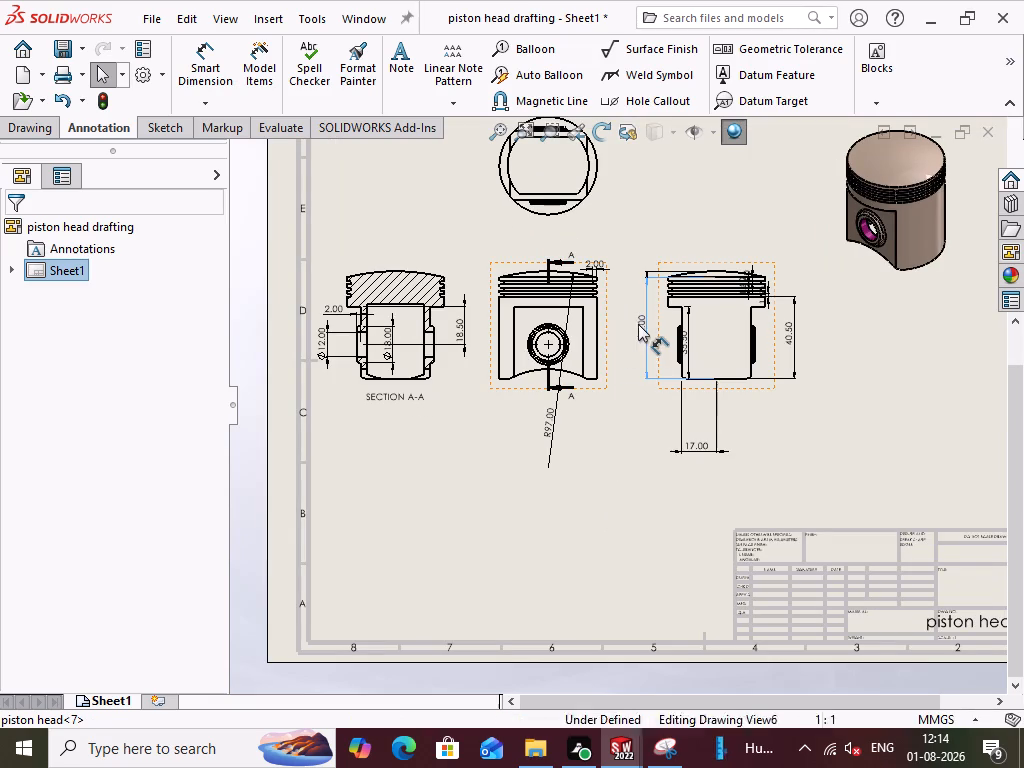
drag(638, 324, 812, 339)
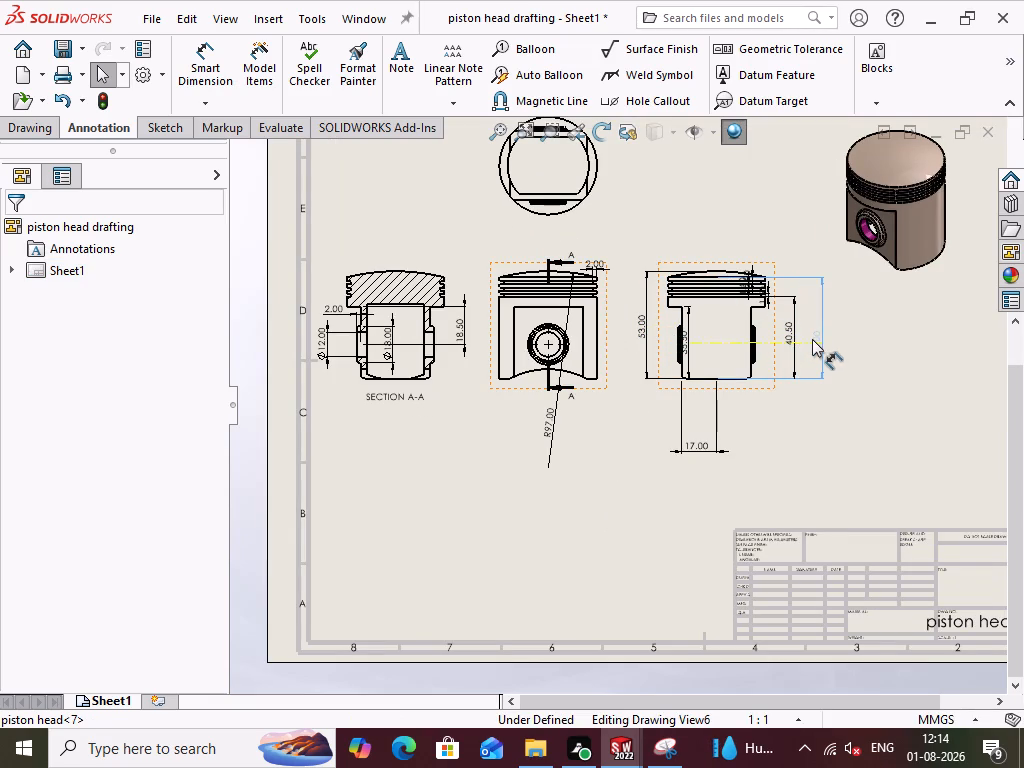
drag(812, 339, 810, 335)
click(798, 418)
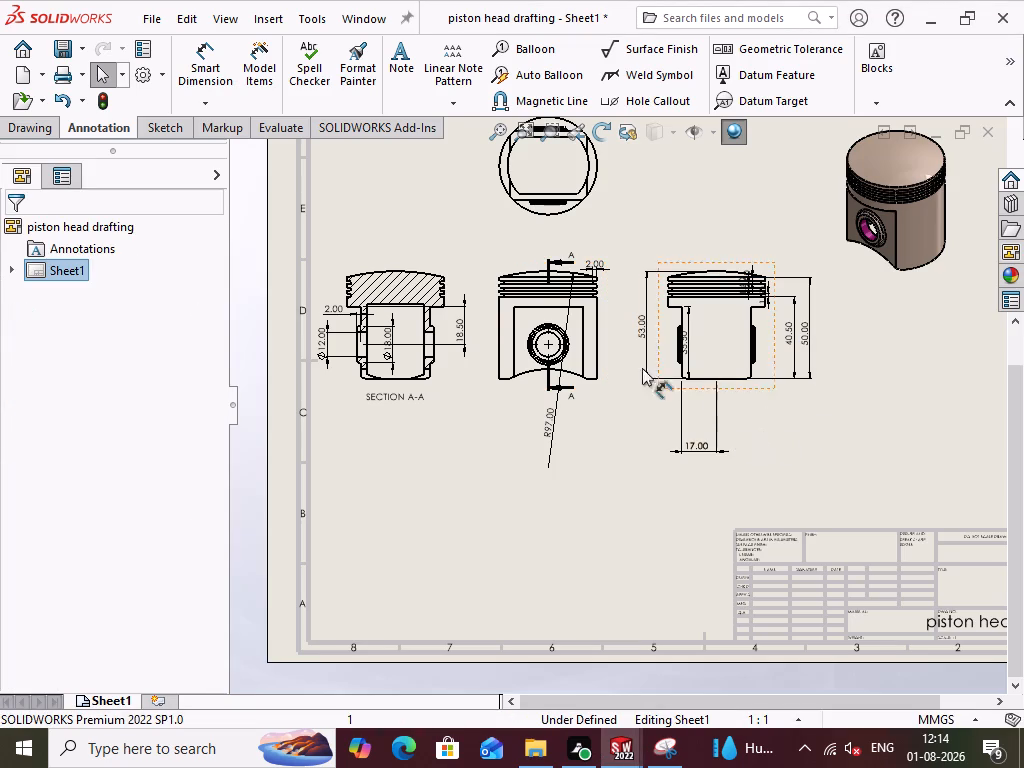
drag(643, 326, 830, 324)
click(808, 423)
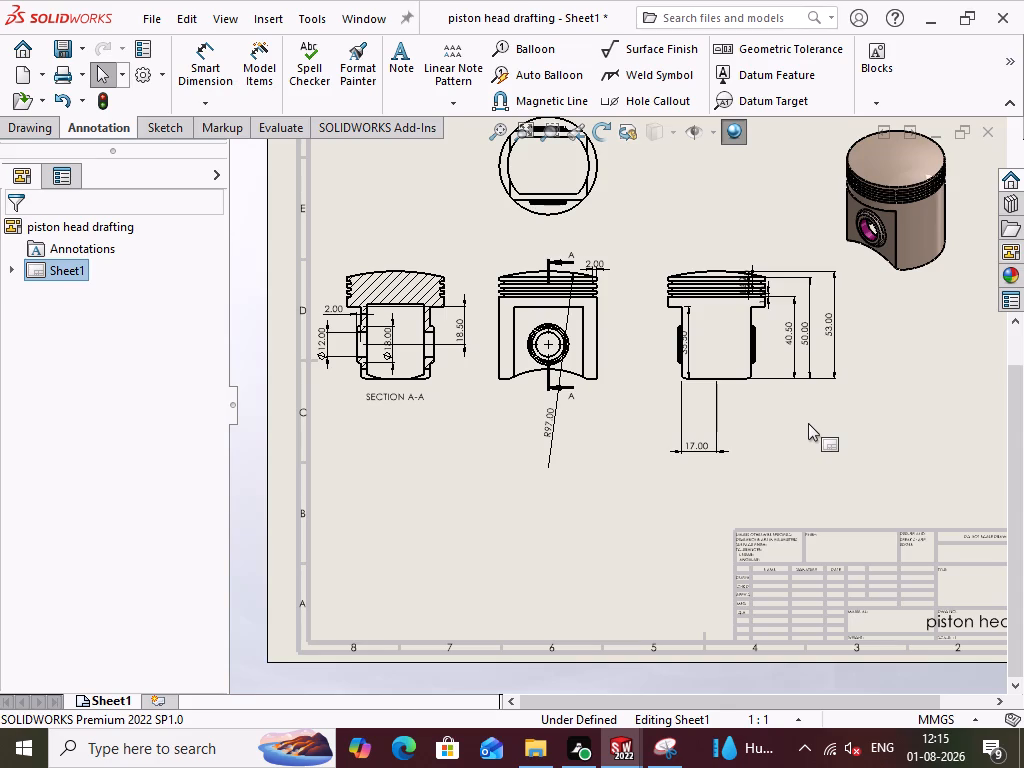
Change the display style of the piston's side view to Wireframe so its hidden internal edges are drawn.
double_click(752, 392)
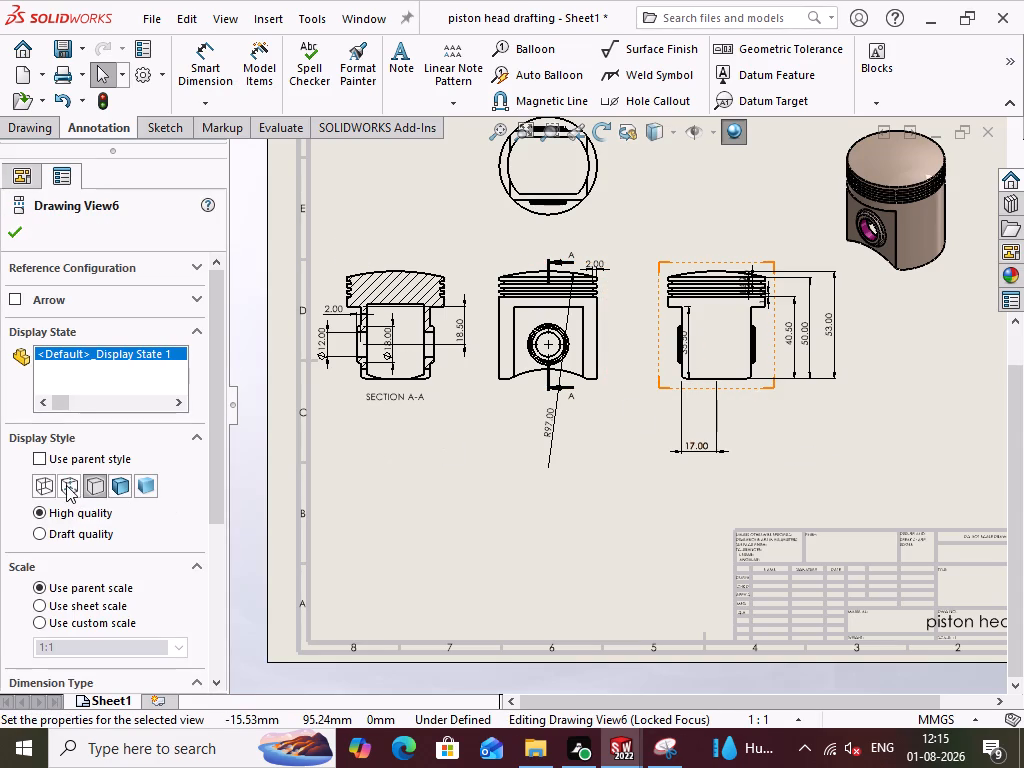
click(66, 485)
click(43, 482)
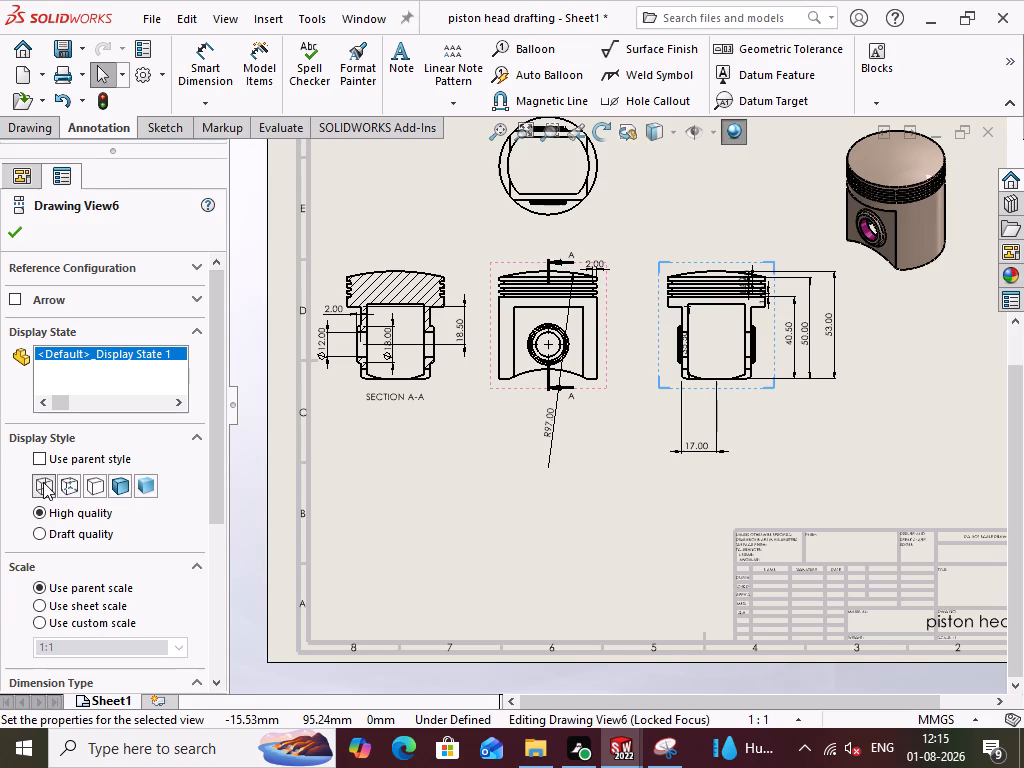
click(21, 233)
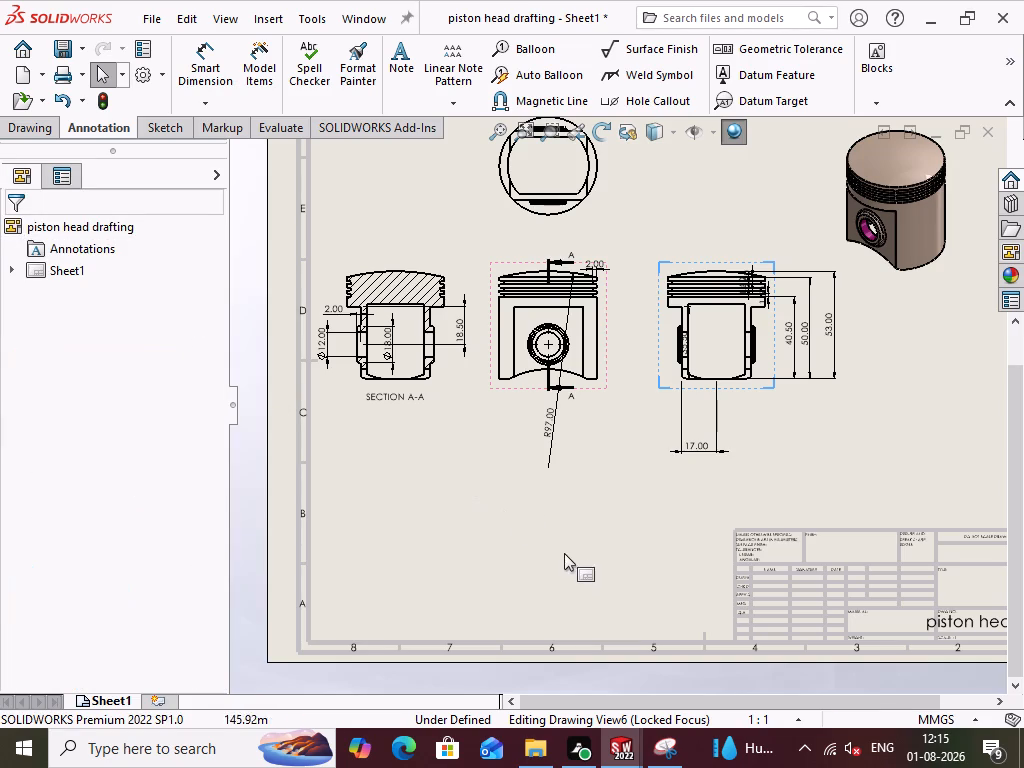
click(564, 553)
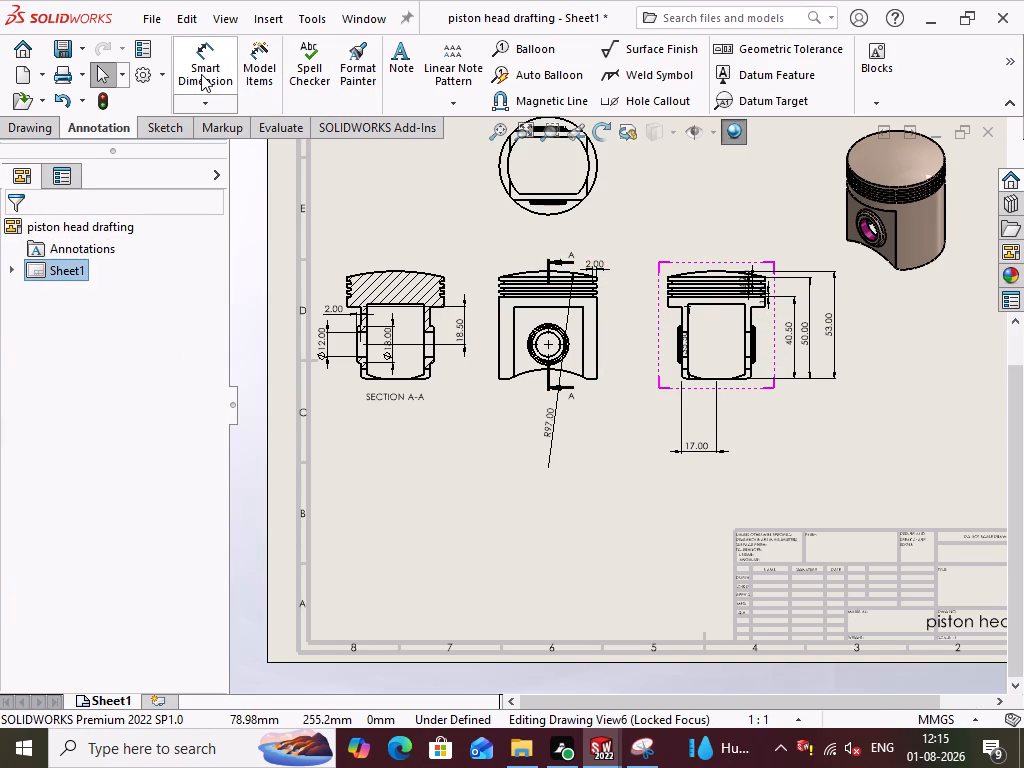
Dimension the inner cavity's height in the side view, from cavity top to skirt bottom, placing it just inside the 40.50 dimension.
click(201, 74)
click(722, 303)
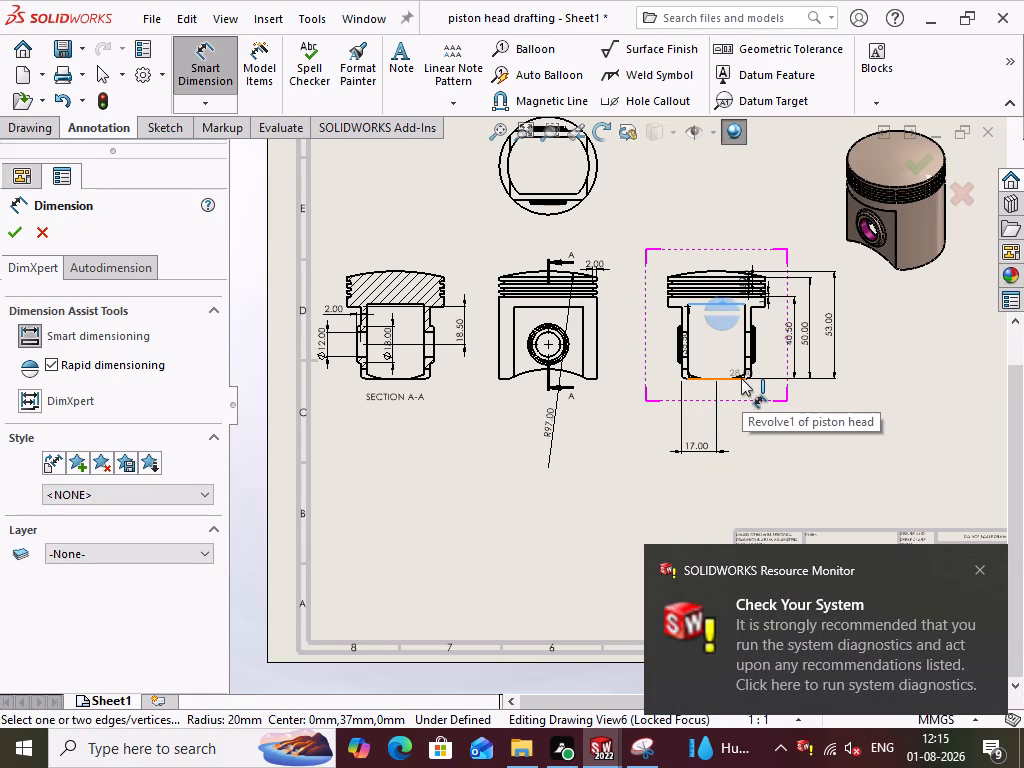
click(741, 378)
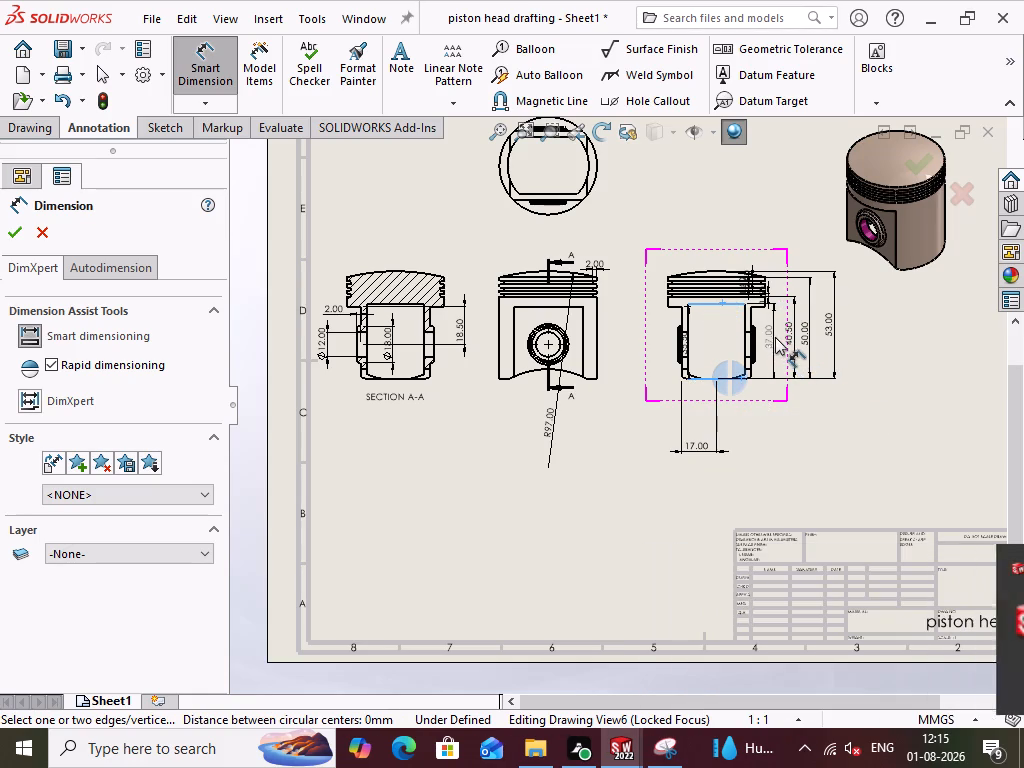
click(776, 337)
click(900, 413)
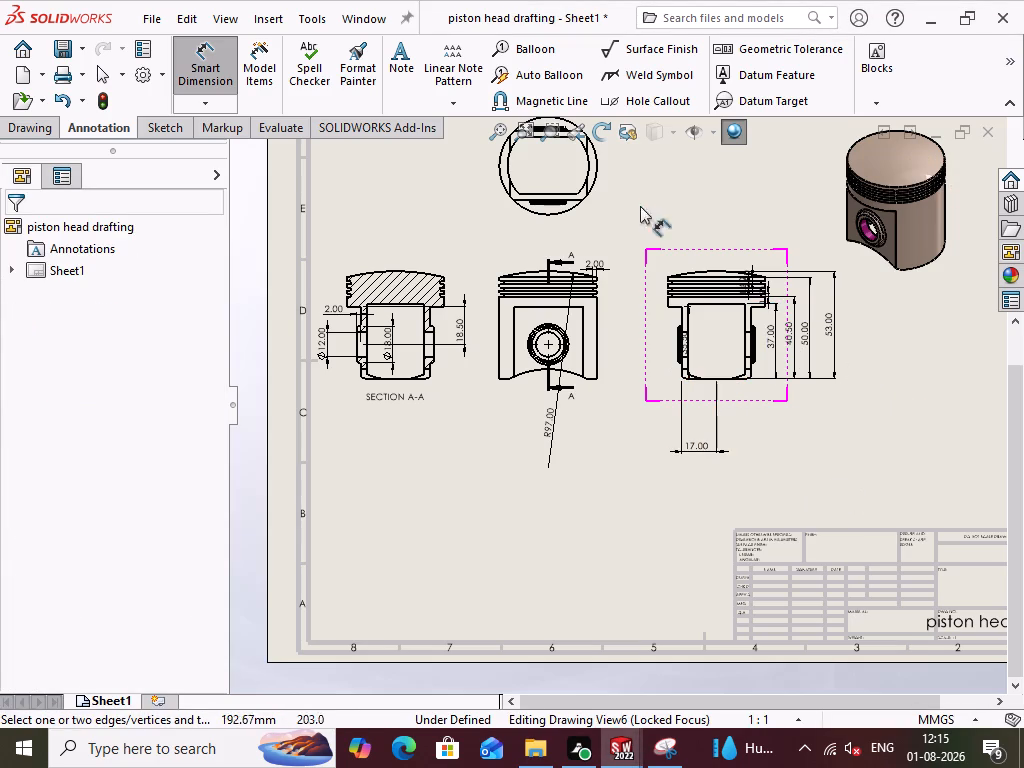
Dimension the distance between the cavity's two straight edges in the top view, placing it left of the view.
scroll(625, 204, up, 1)
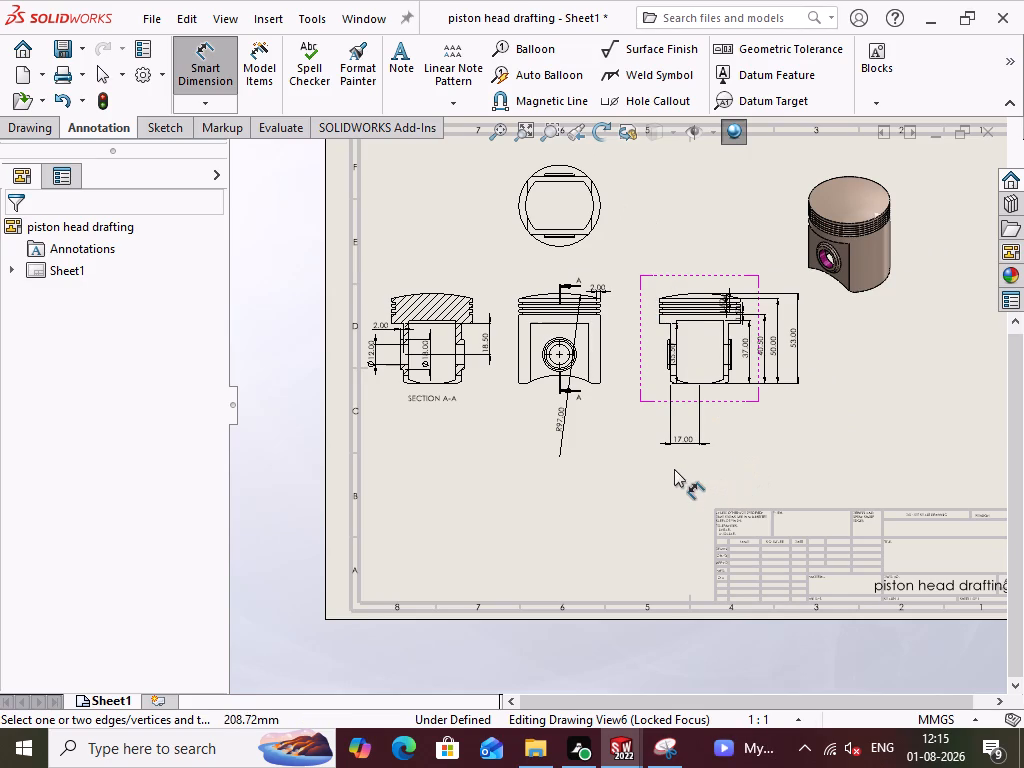
scroll(674, 458, down, 6)
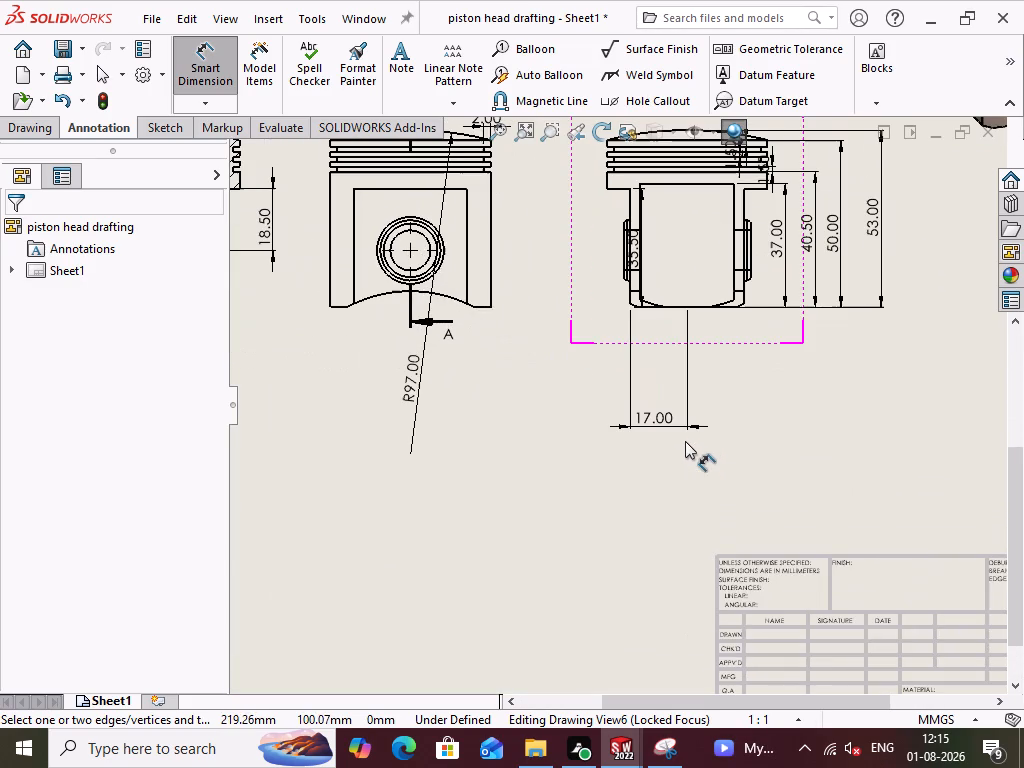
scroll(654, 467, up, 1)
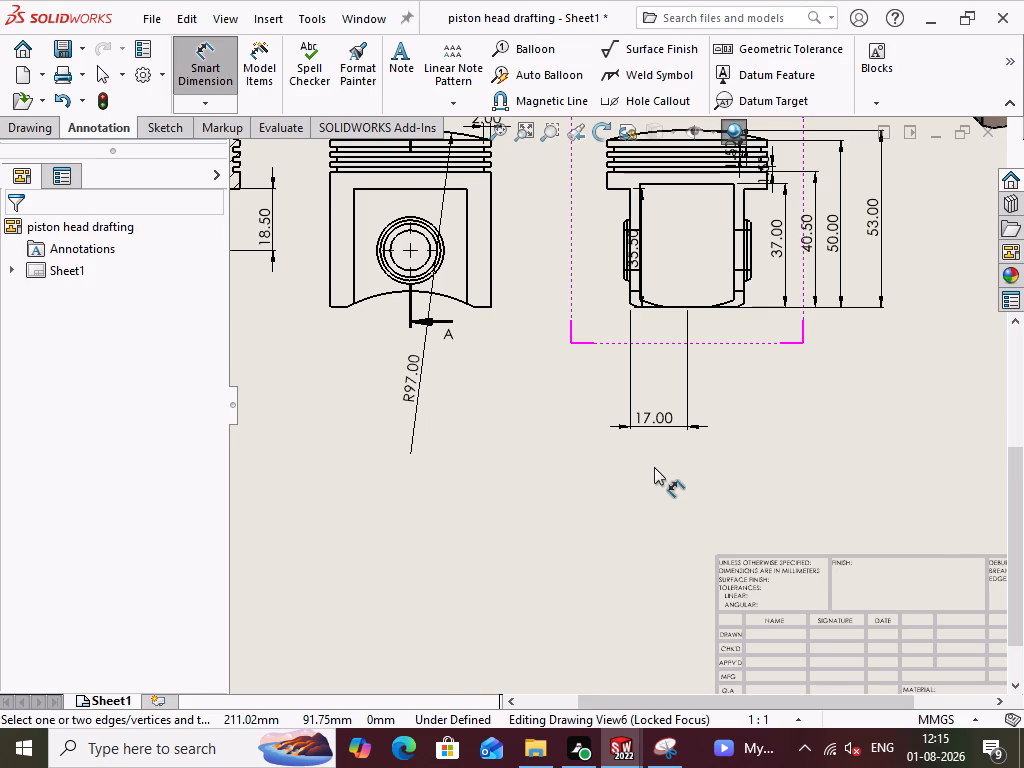
scroll(654, 467, up, 1)
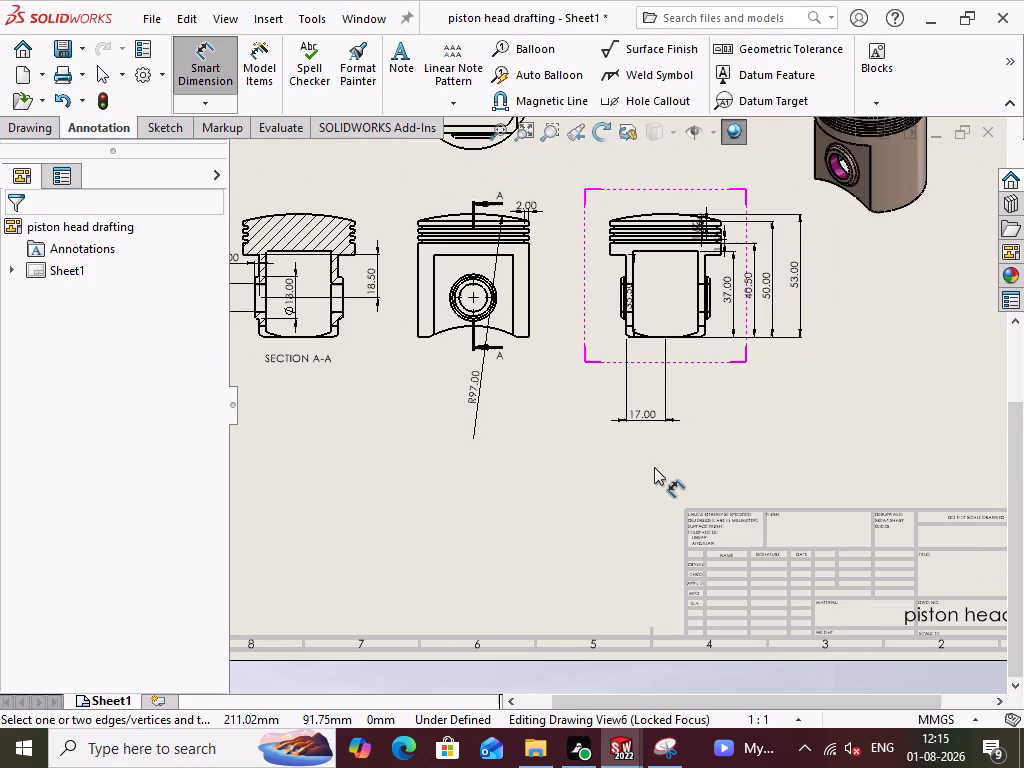
scroll(652, 467, up, 2)
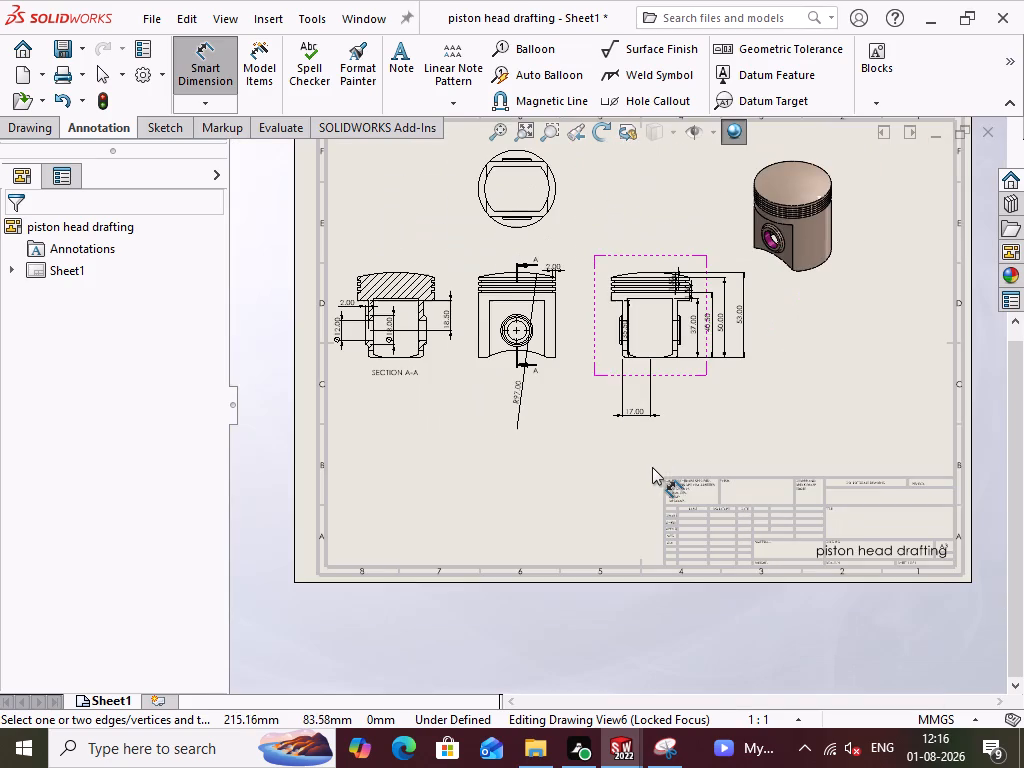
scroll(571, 214, up, 1)
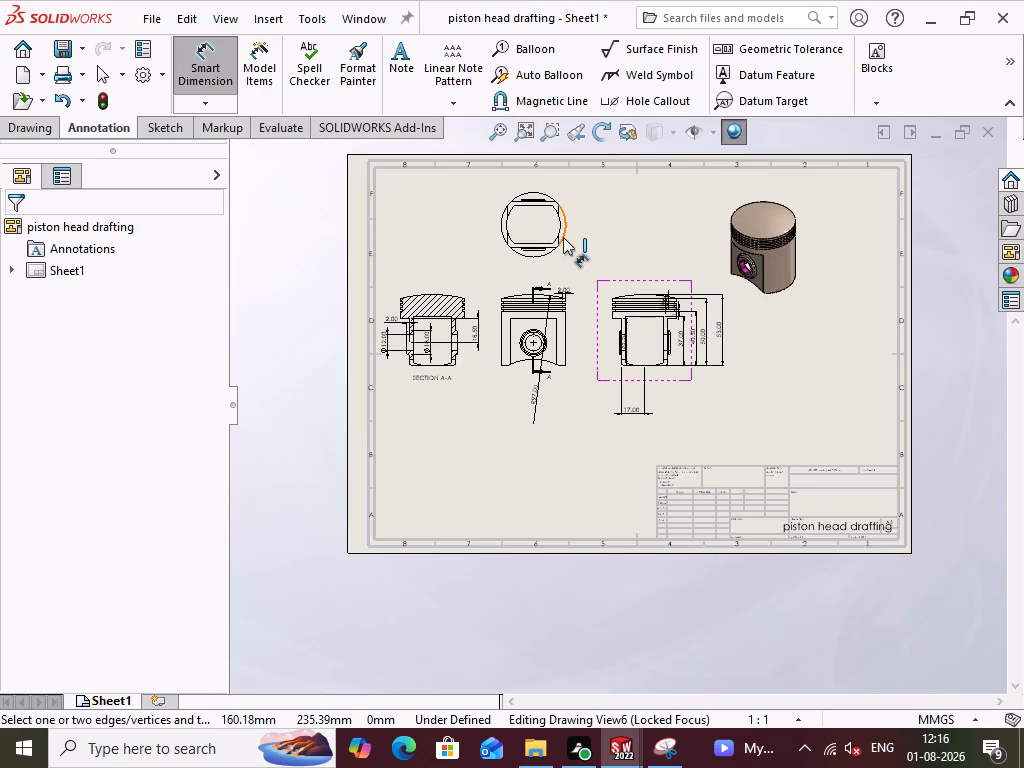
scroll(563, 237, down, 3)
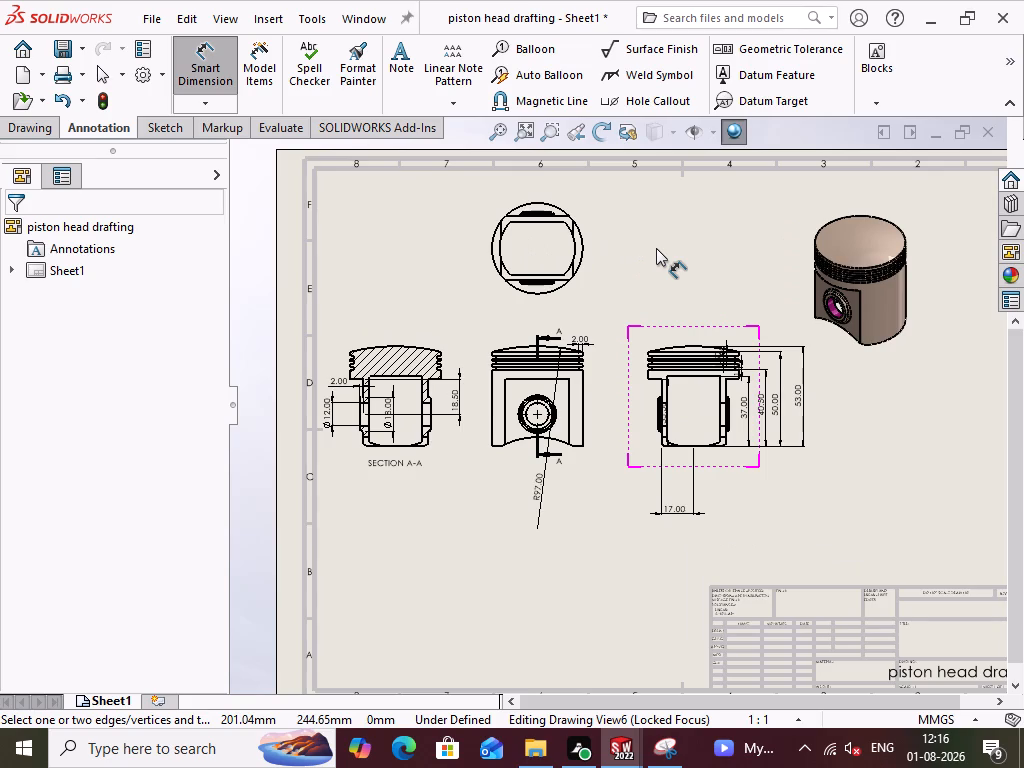
scroll(657, 253, down, 1)
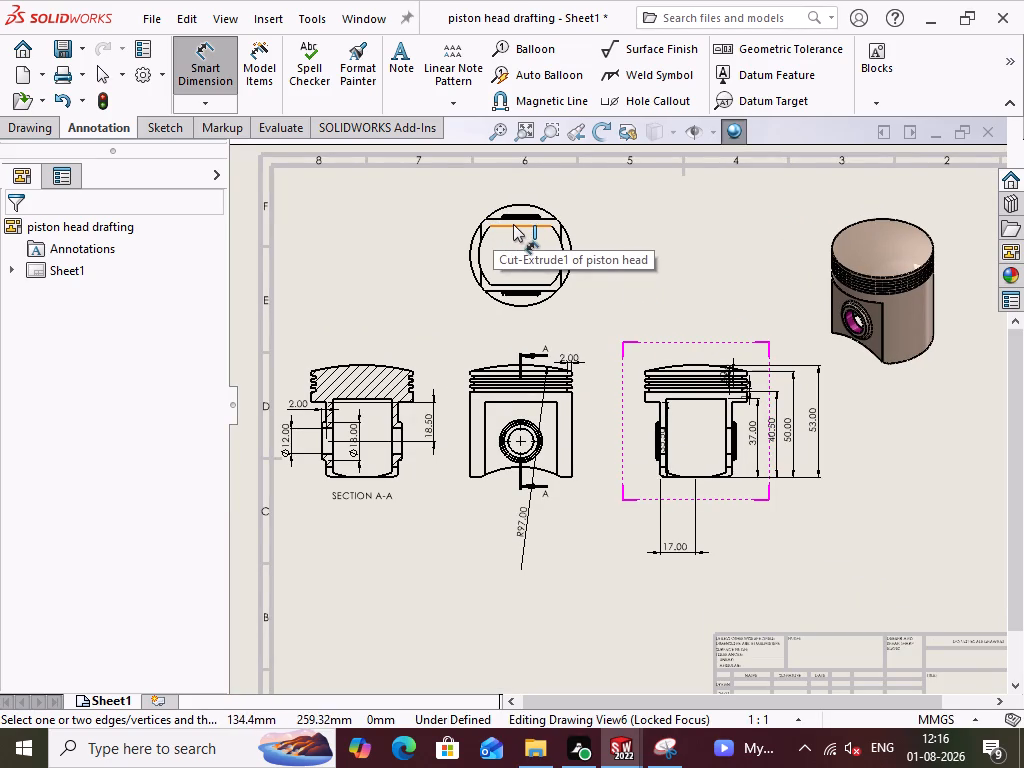
click(513, 224)
click(518, 282)
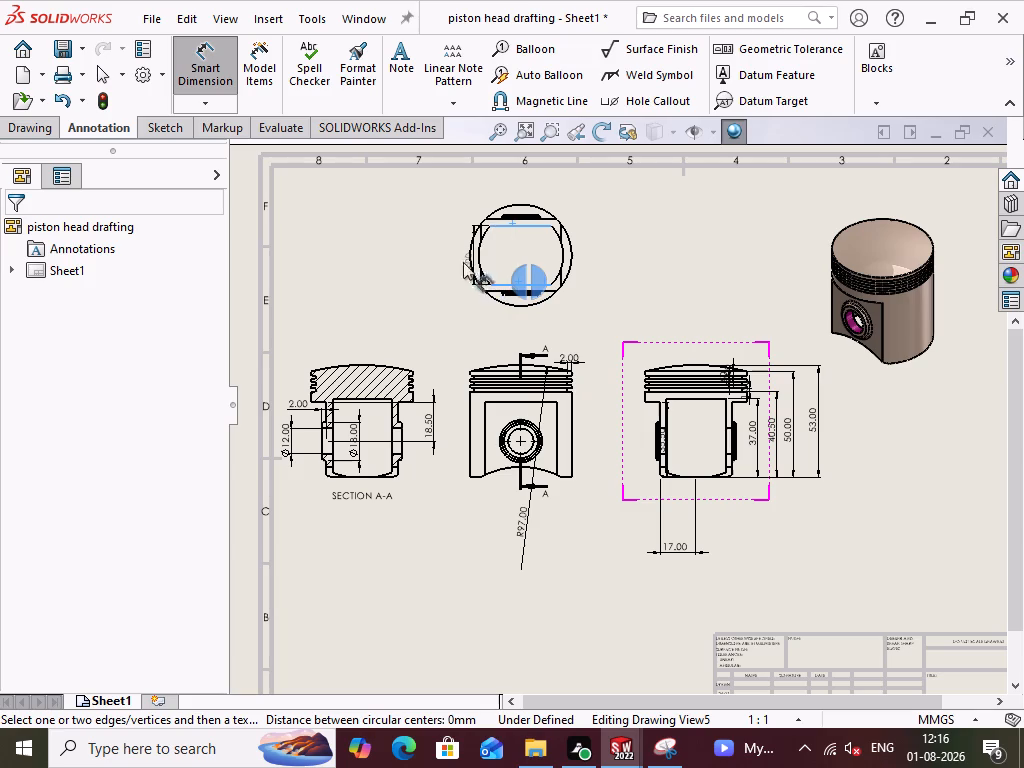
click(423, 258)
click(639, 254)
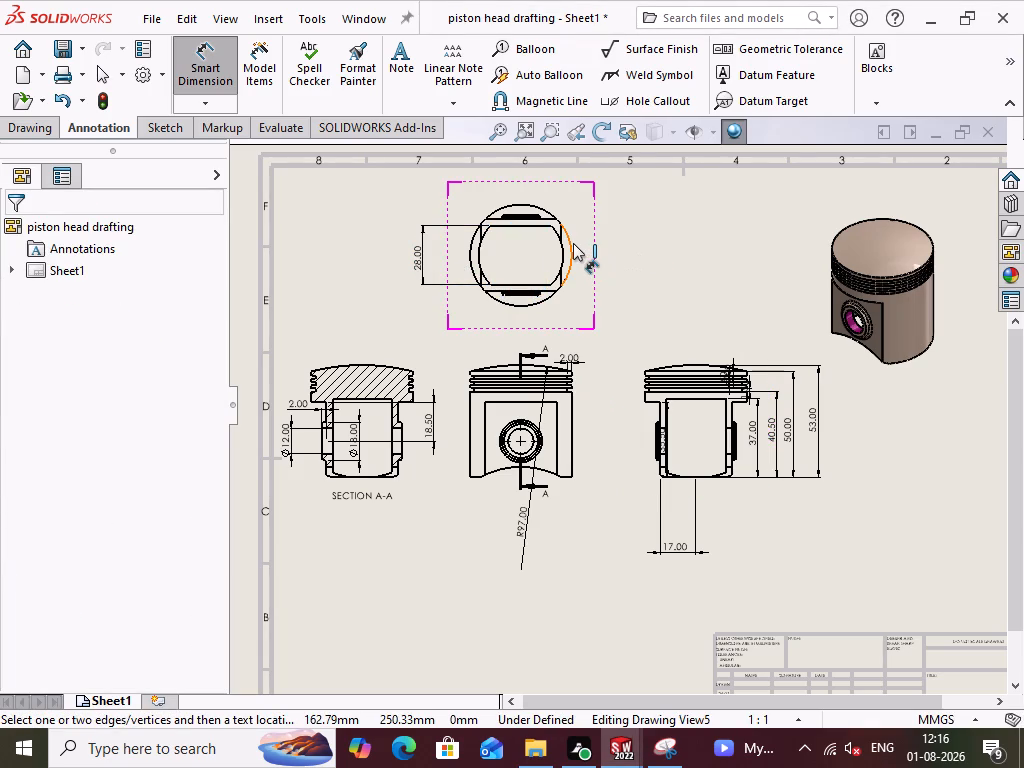
Add radius dimensions to the outer arc and the inner cavity arc of the top view, placed to its upper right.
click(573, 241)
click(617, 215)
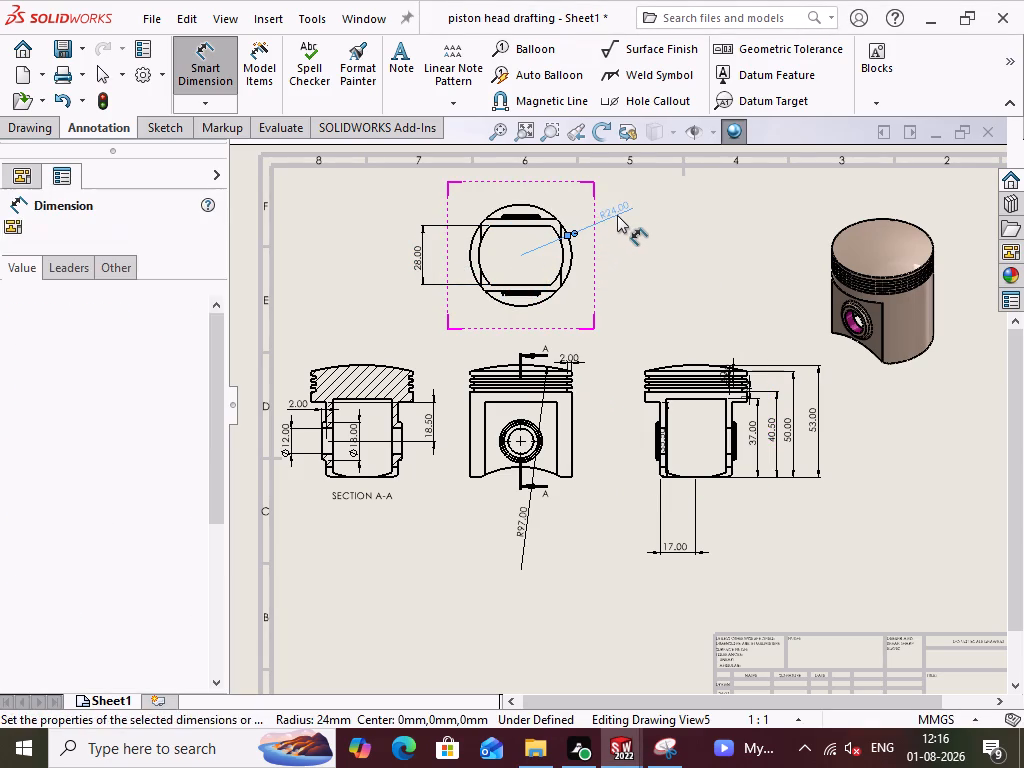
click(628, 247)
click(563, 252)
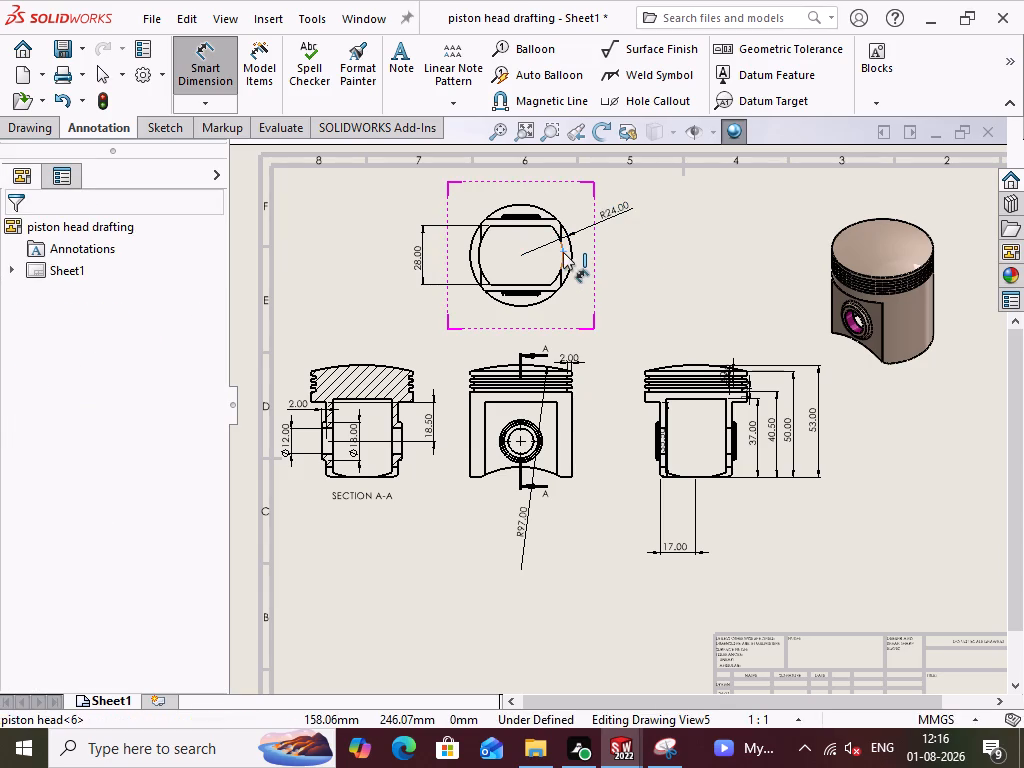
click(634, 237)
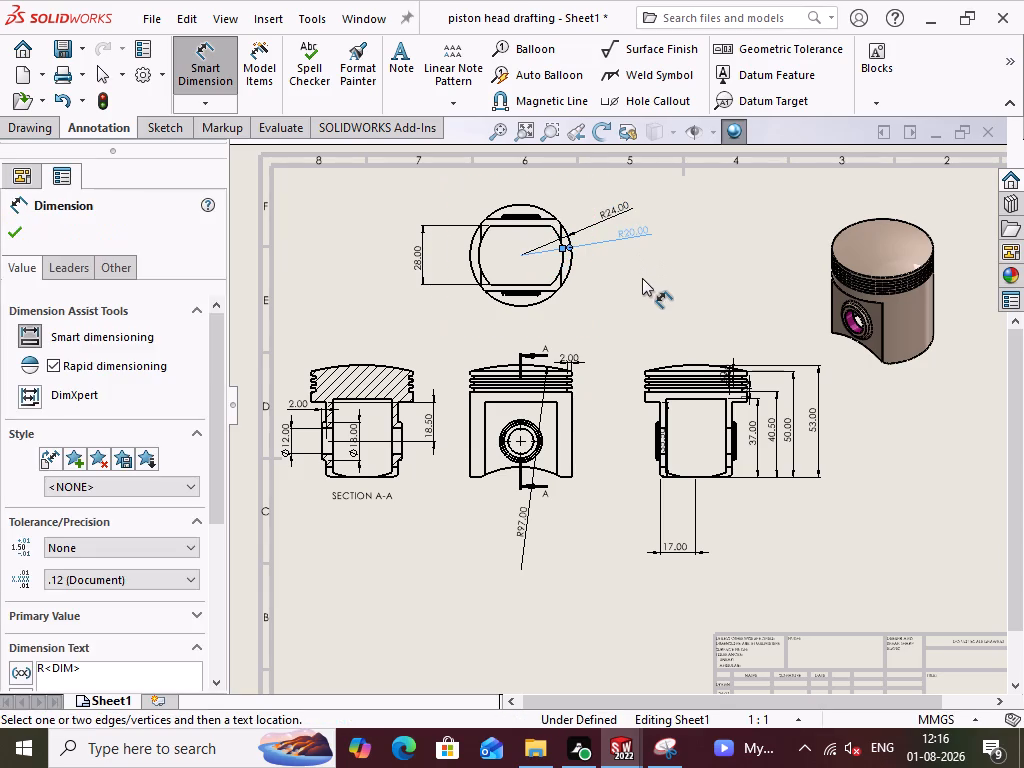
click(642, 278)
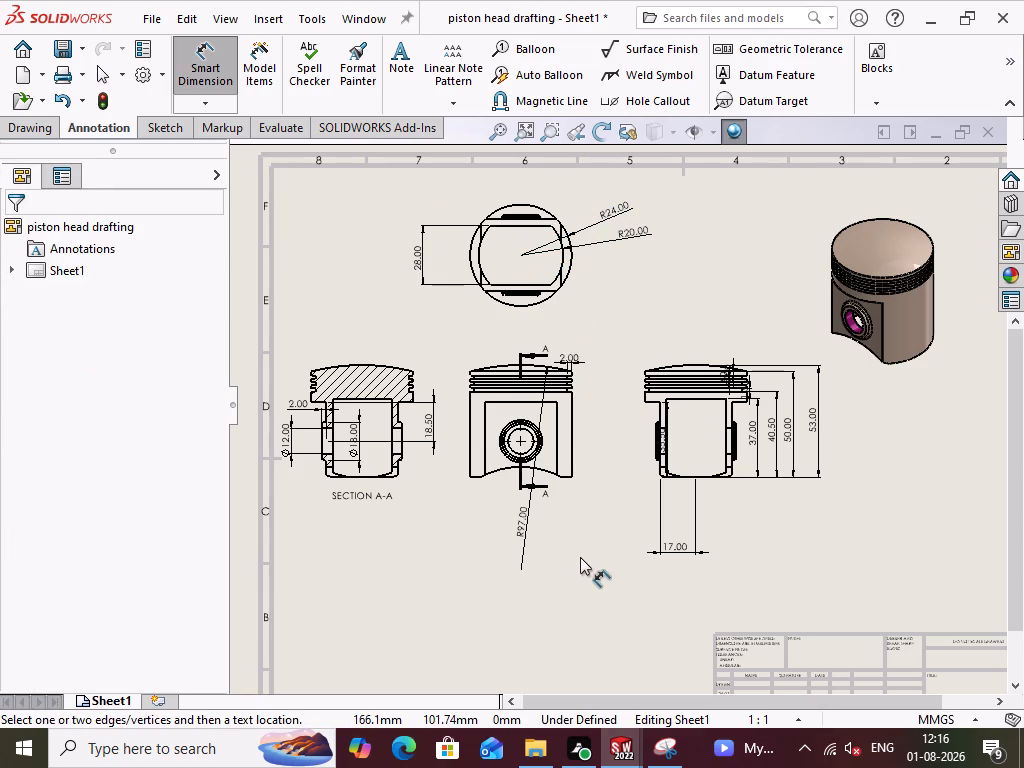
Dimension the horizontal distance from the cavity's right inner wall to the crown's right outer edge in Section A-A, placed above the view.
scroll(580, 557, up, 1)
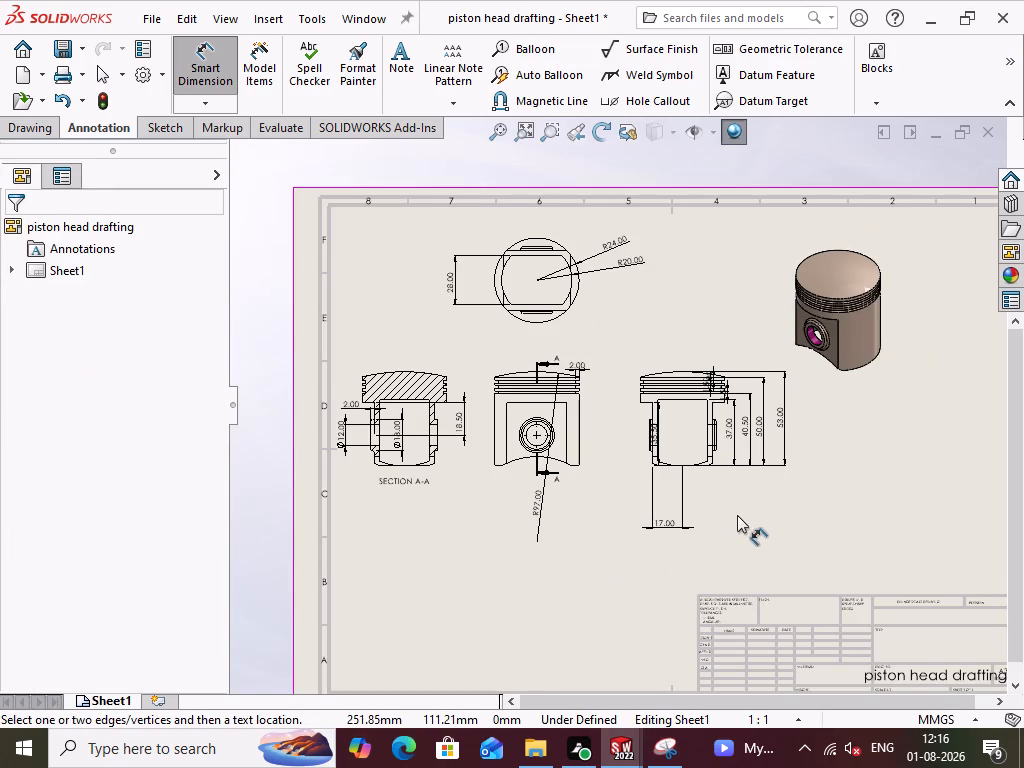
scroll(737, 515, down, 1)
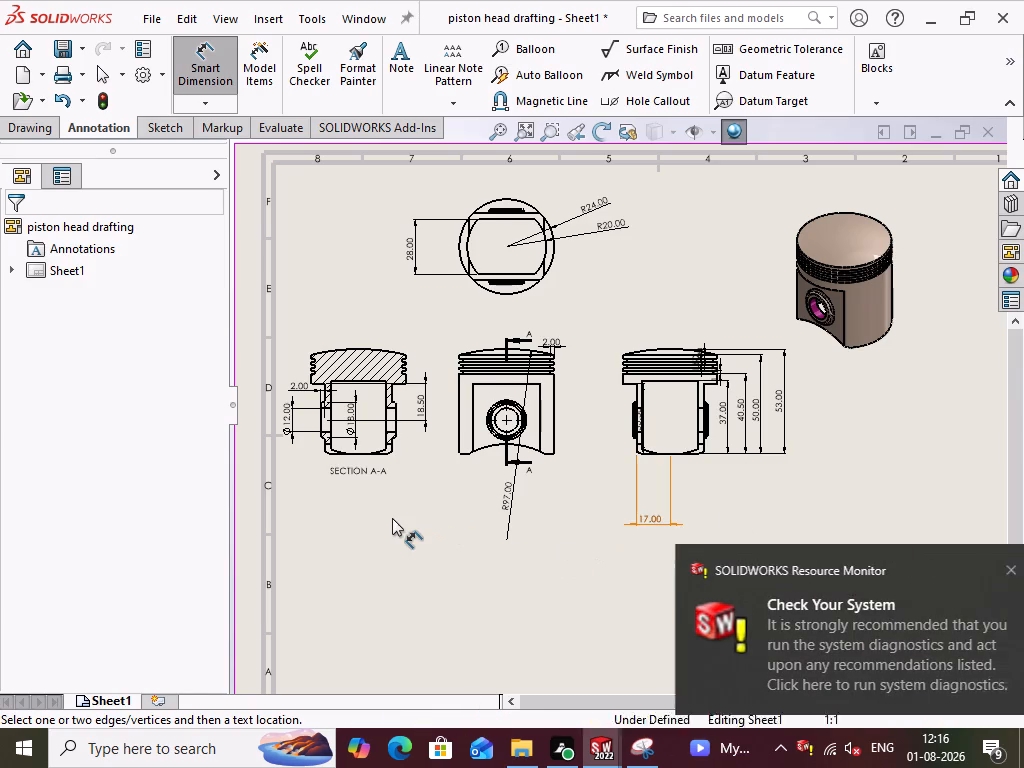
scroll(418, 506, down, 1)
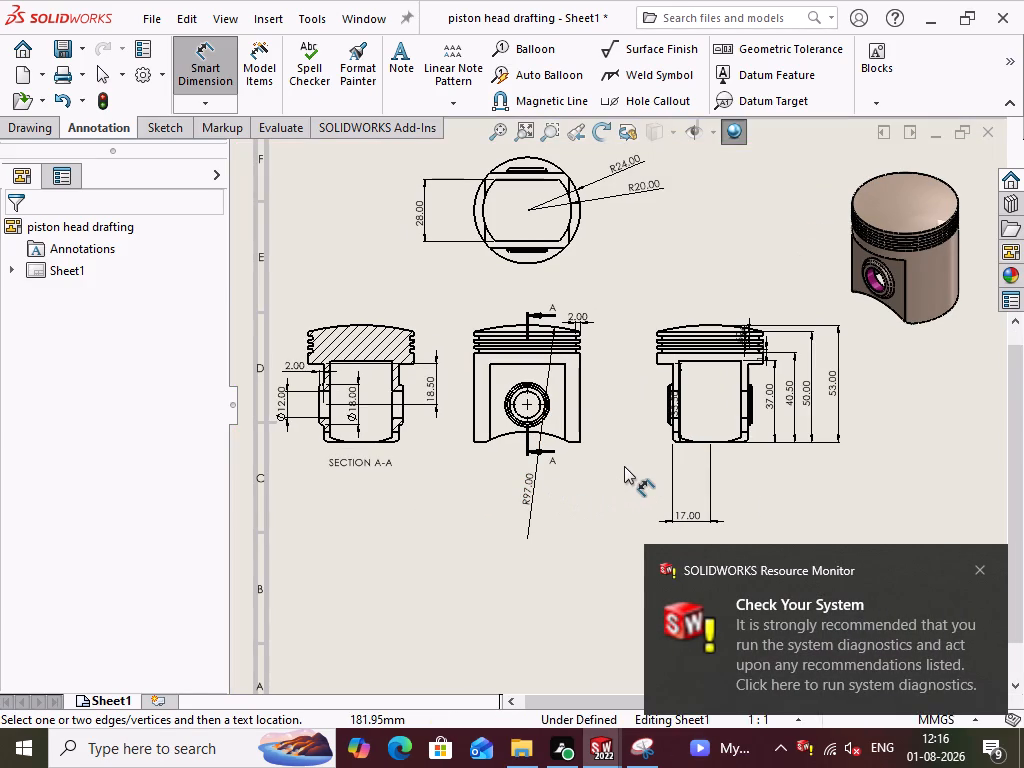
scroll(624, 466, down, 1)
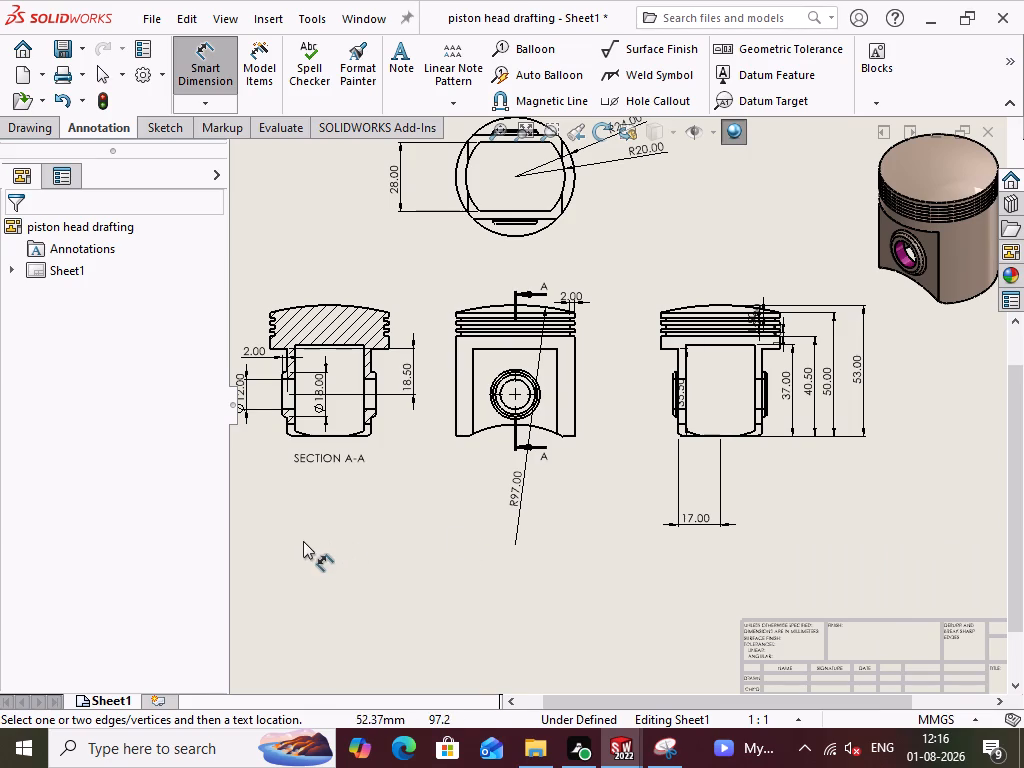
scroll(302, 539, up, 1)
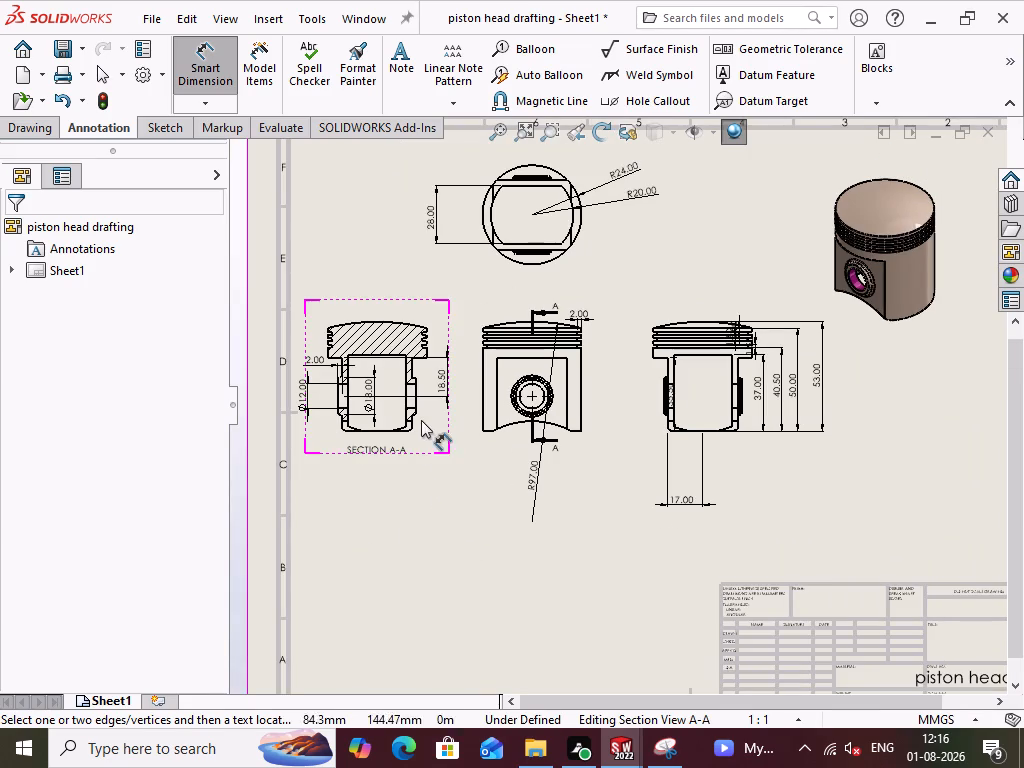
scroll(441, 438, down, 2)
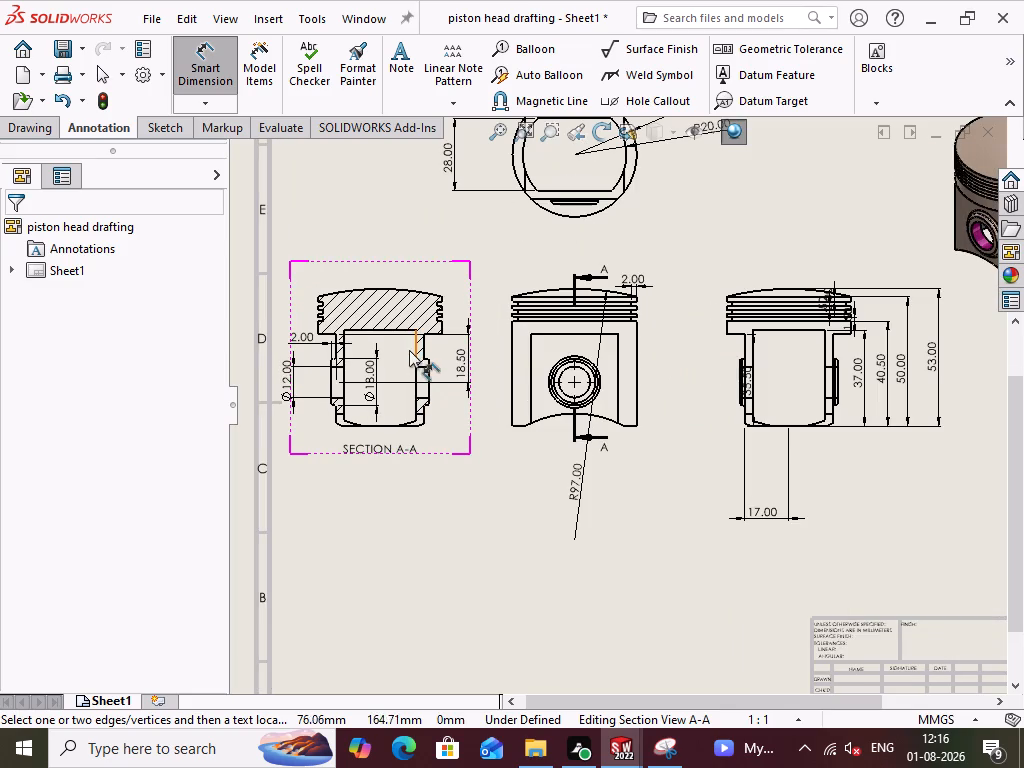
click(414, 341)
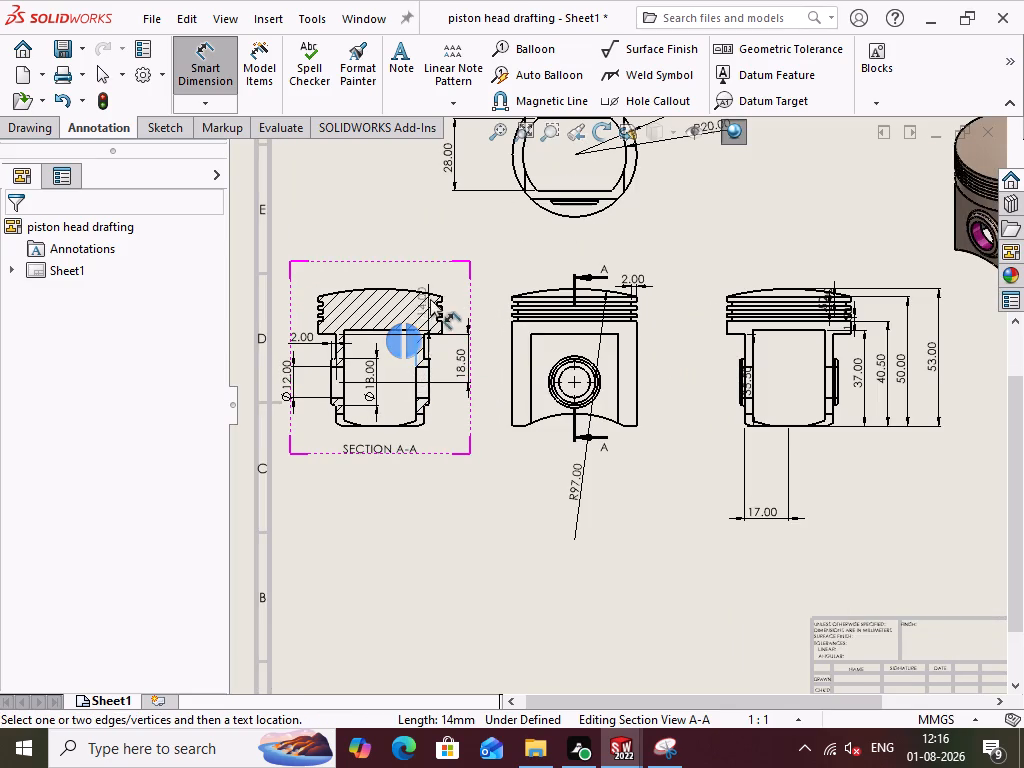
click(439, 296)
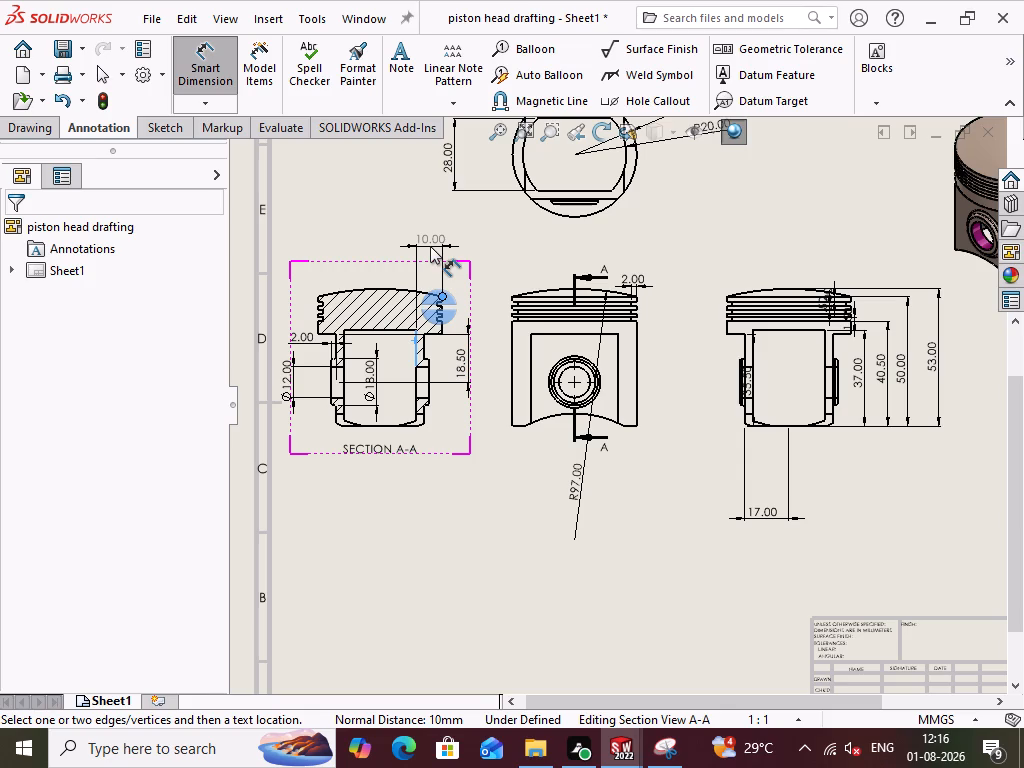
click(430, 246)
click(505, 569)
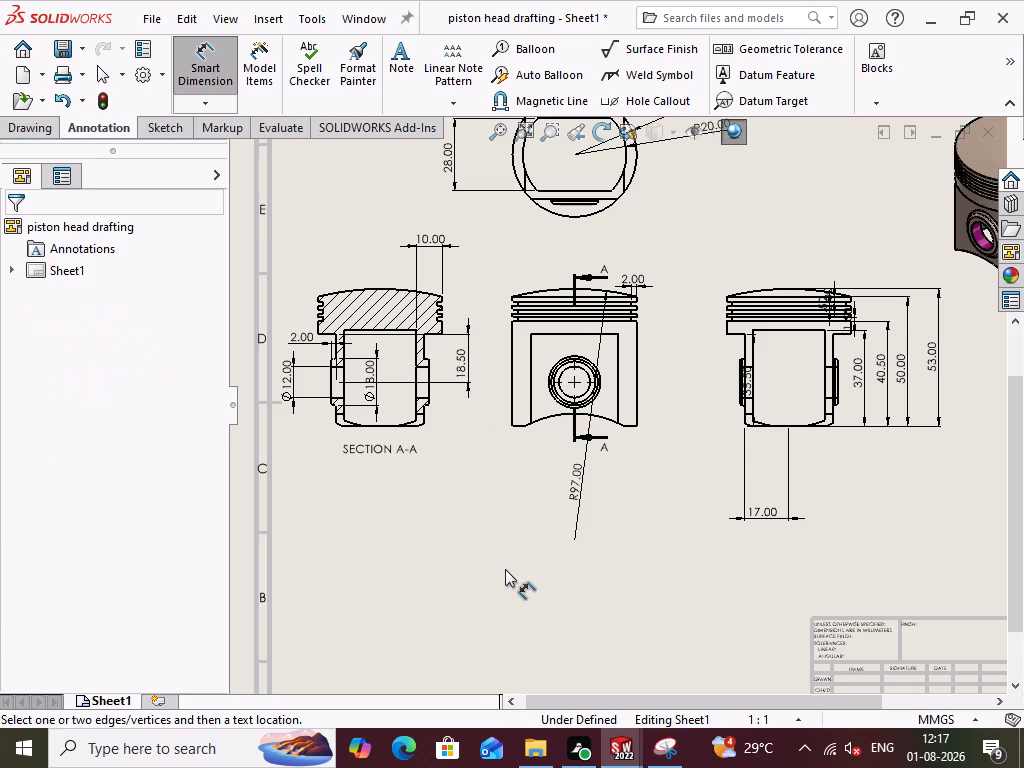
Dimension the width of the skirt's left bottom edge in the front view, placing it below the view.
scroll(503, 556, up, 1)
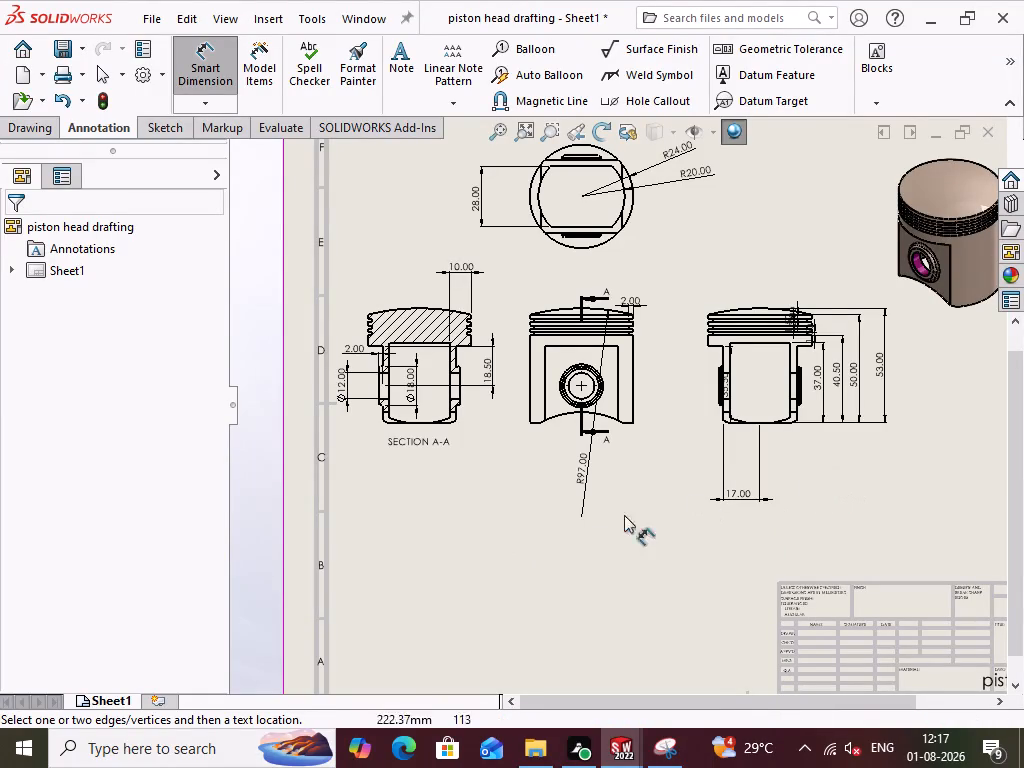
click(536, 421)
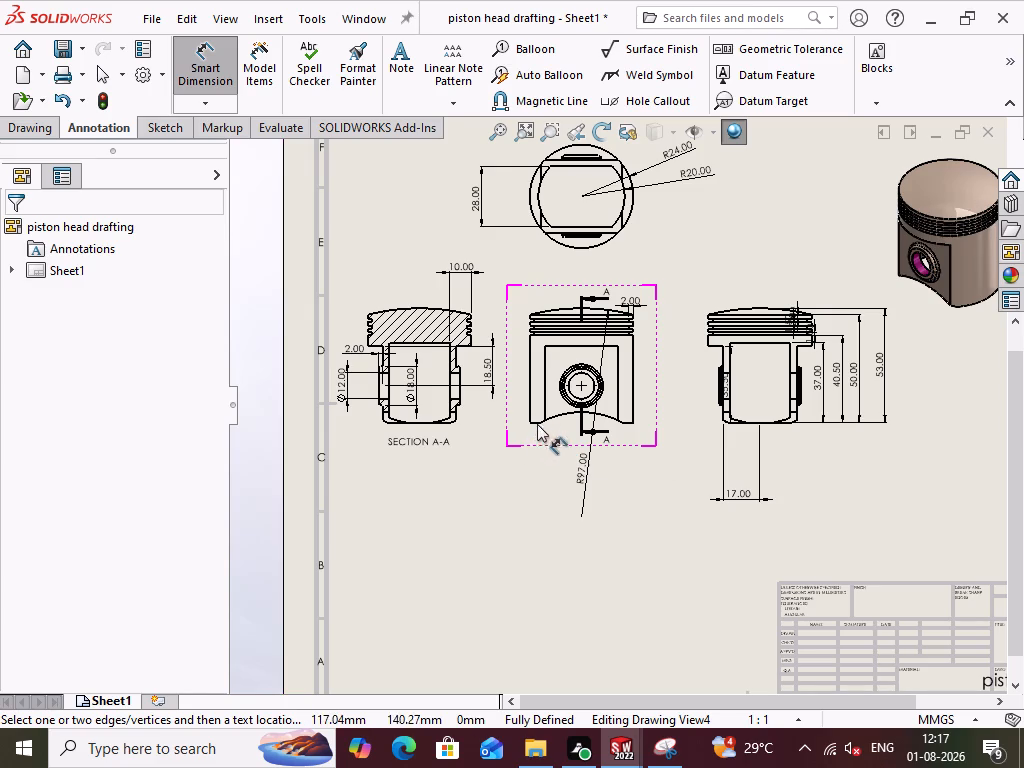
click(535, 422)
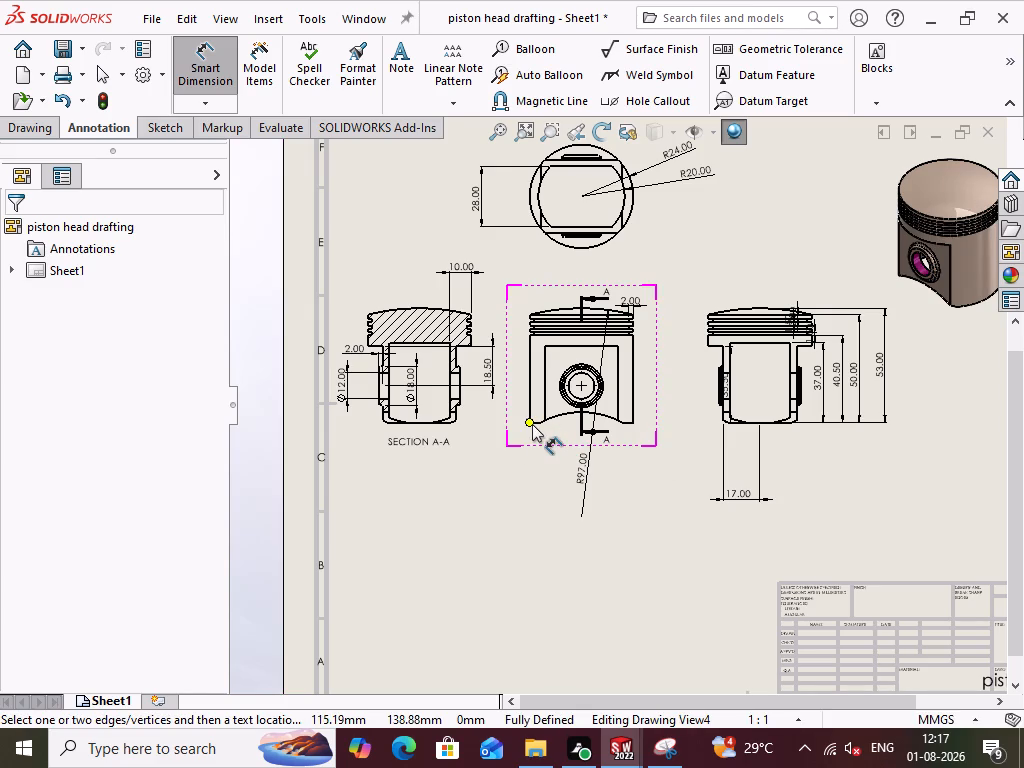
scroll(540, 424, down, 3)
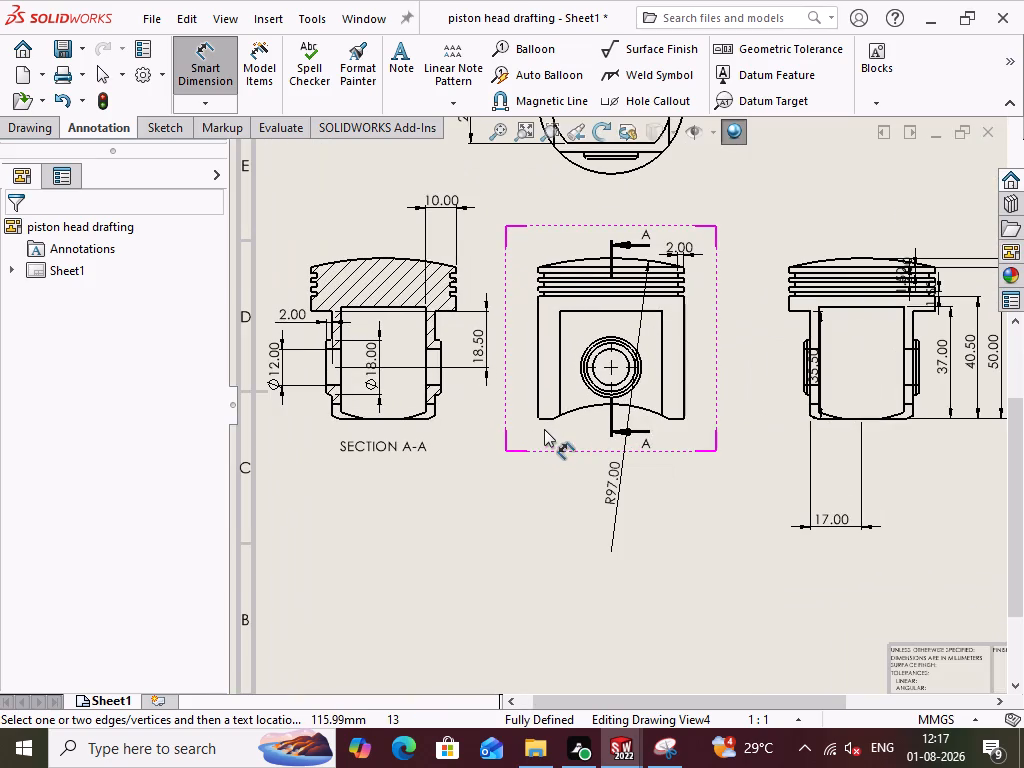
click(544, 420)
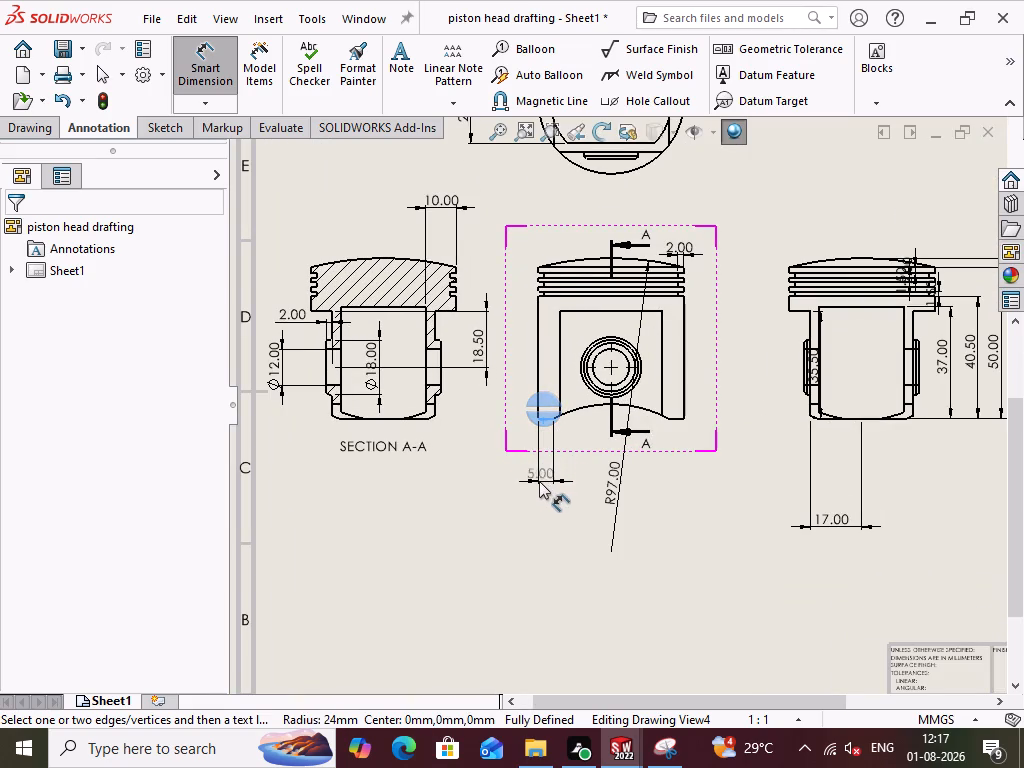
click(523, 480)
click(554, 509)
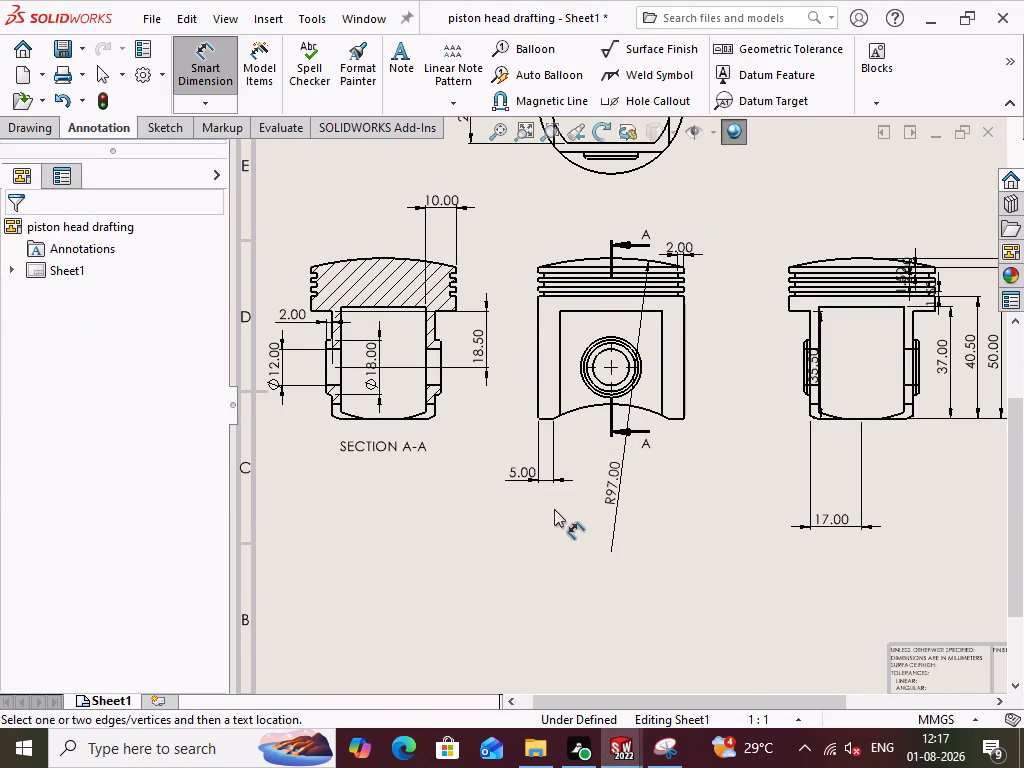
Dimension the height of the ring land between the top and middle grooves in the front view, placed right of the view.
scroll(634, 508, up, 2)
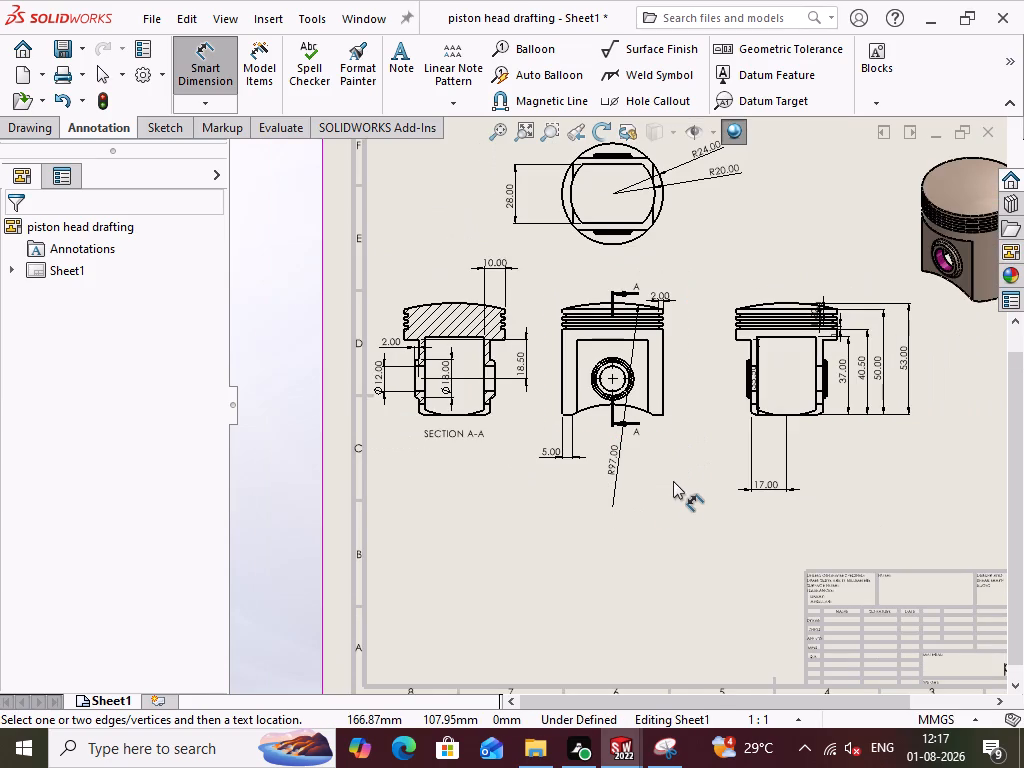
scroll(692, 342, down, 2)
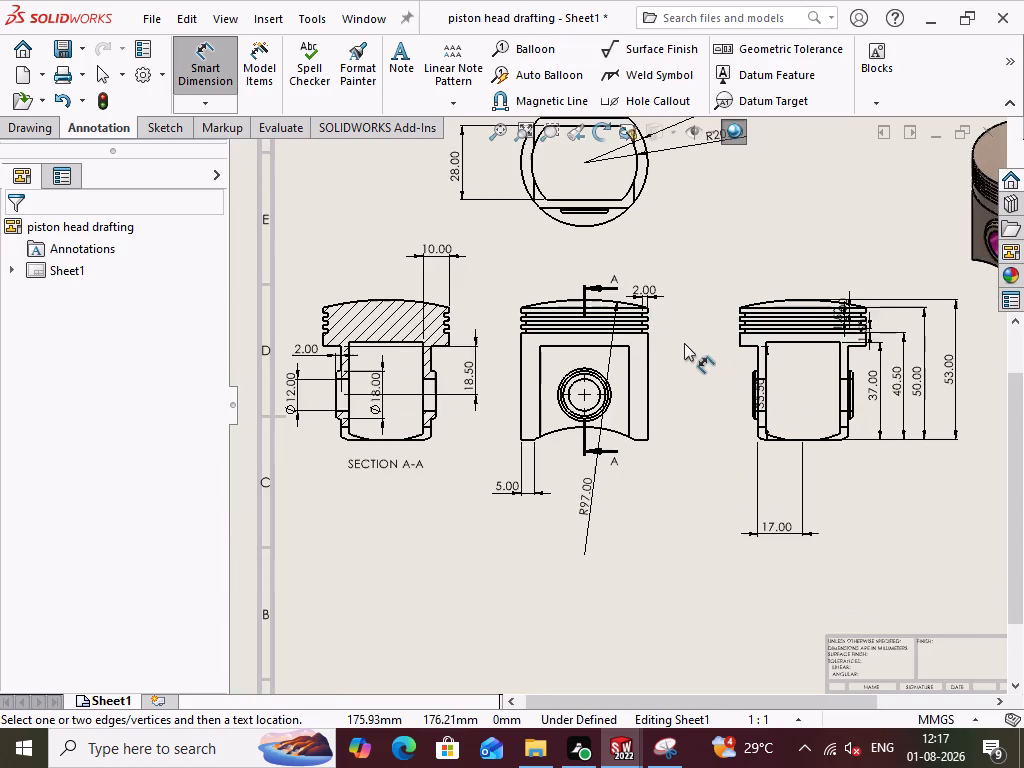
scroll(683, 339, down, 4)
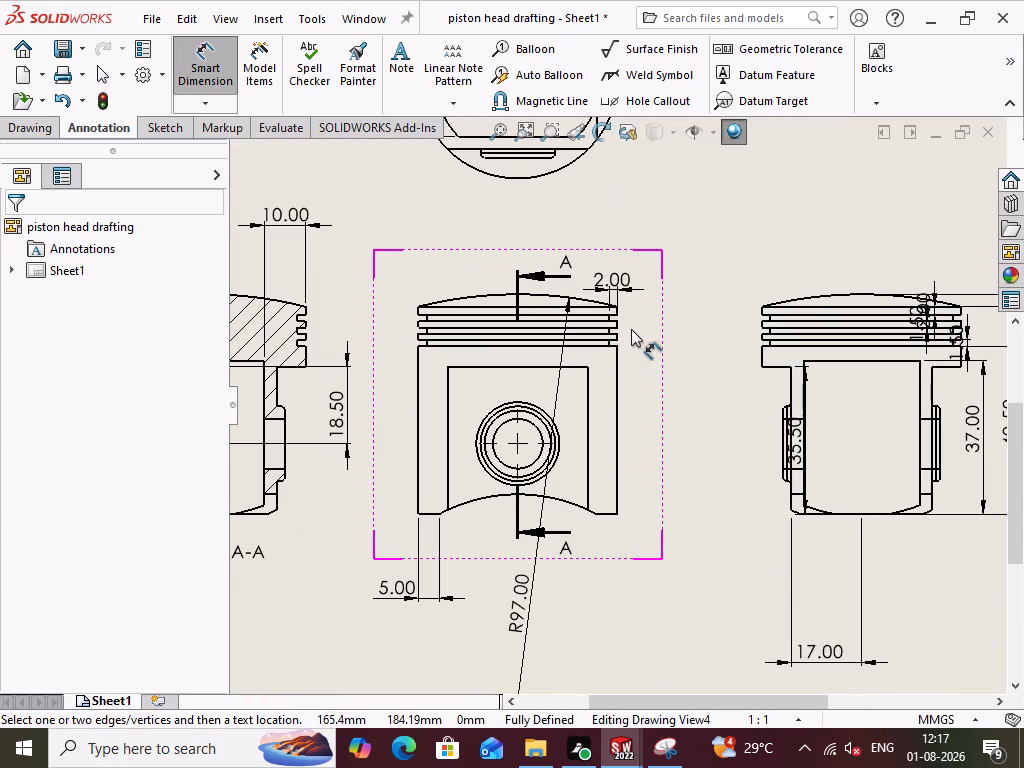
scroll(617, 322, down, 2)
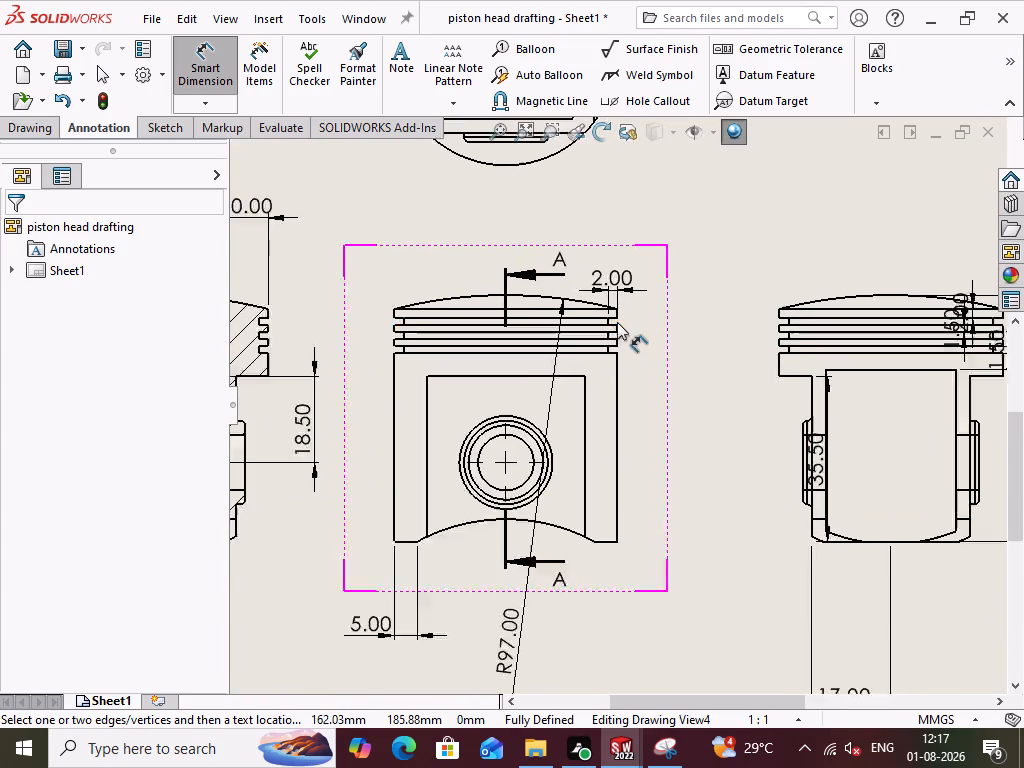
scroll(617, 322, down, 3)
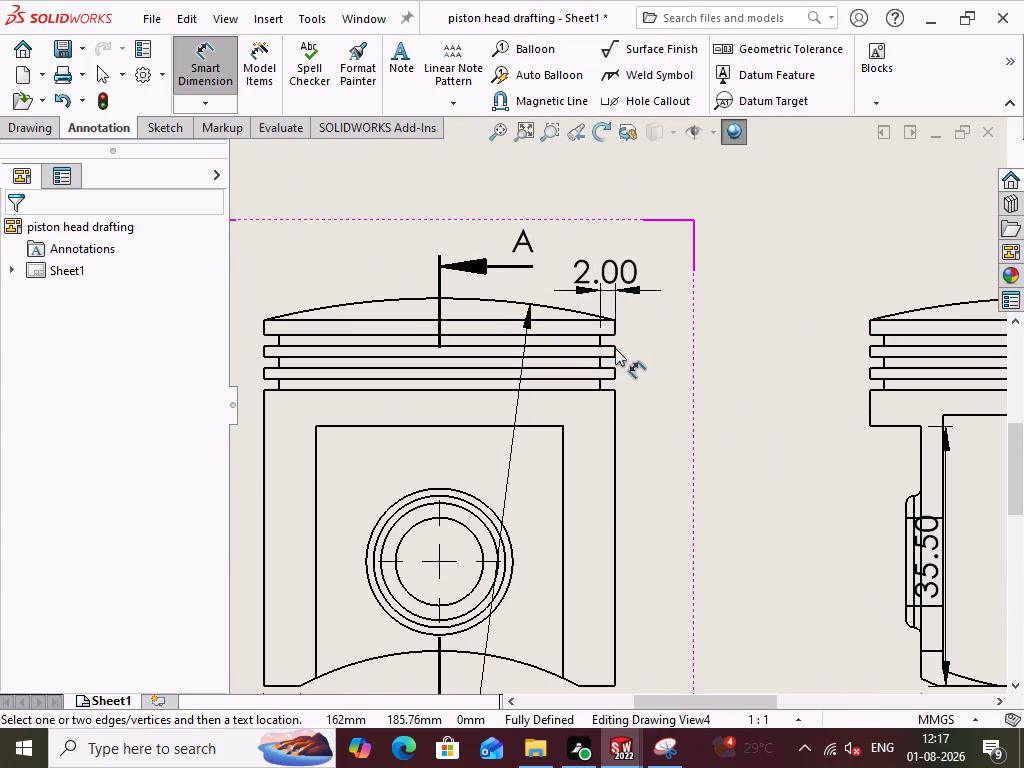
click(616, 351)
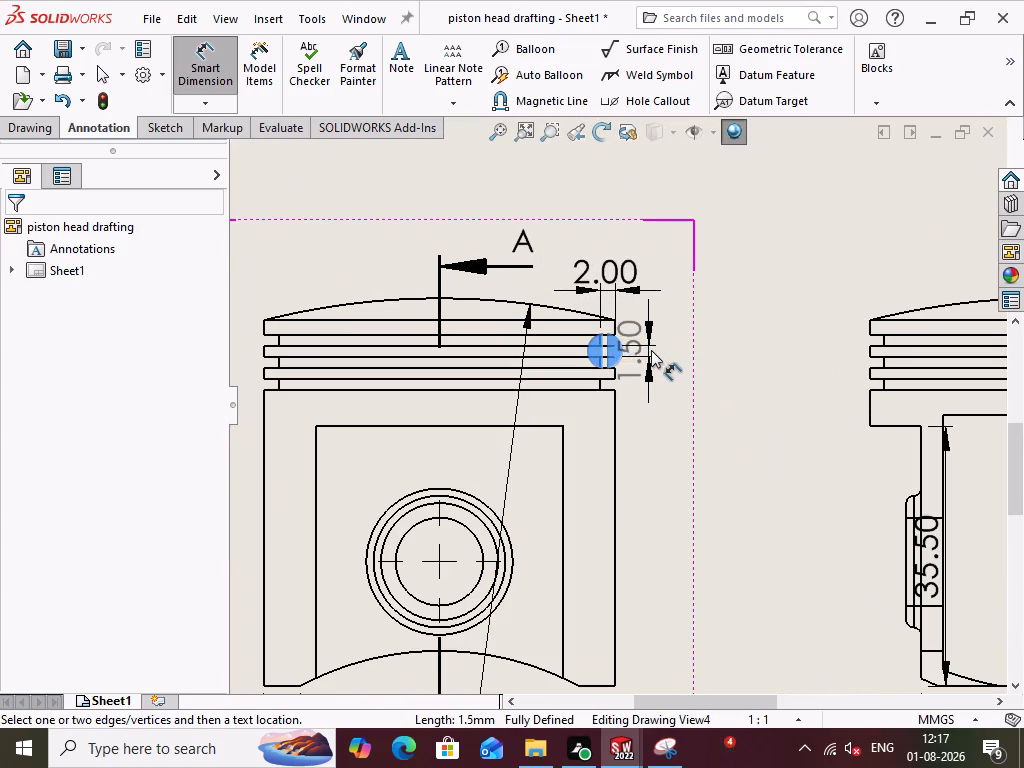
click(741, 342)
click(737, 433)
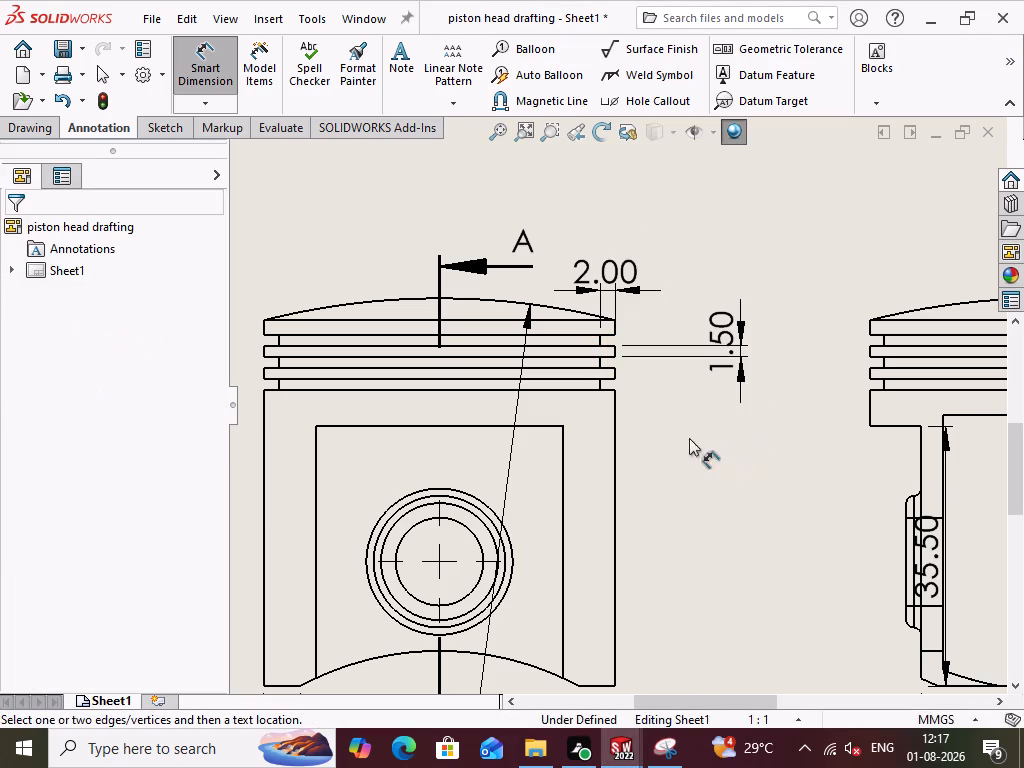
Dimension the height of the lowest ring groove in the front view, placed outside the ring land dimension, and finish dimensioning.
scroll(598, 383, down, 3)
click(605, 387)
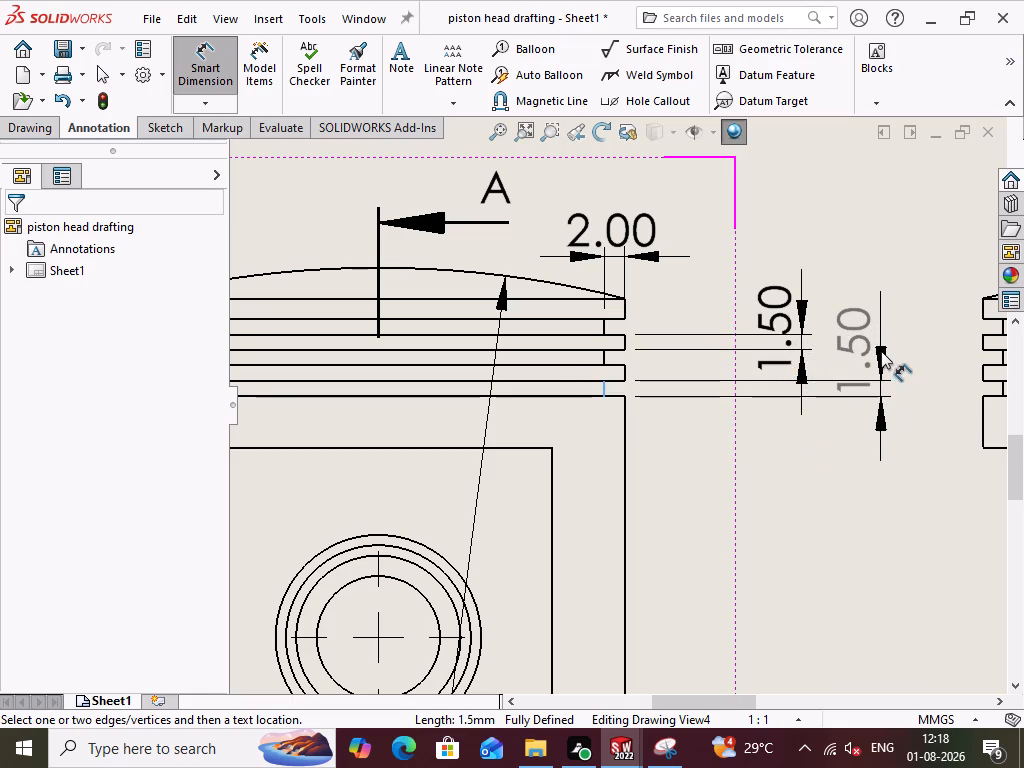
click(881, 351)
click(825, 458)
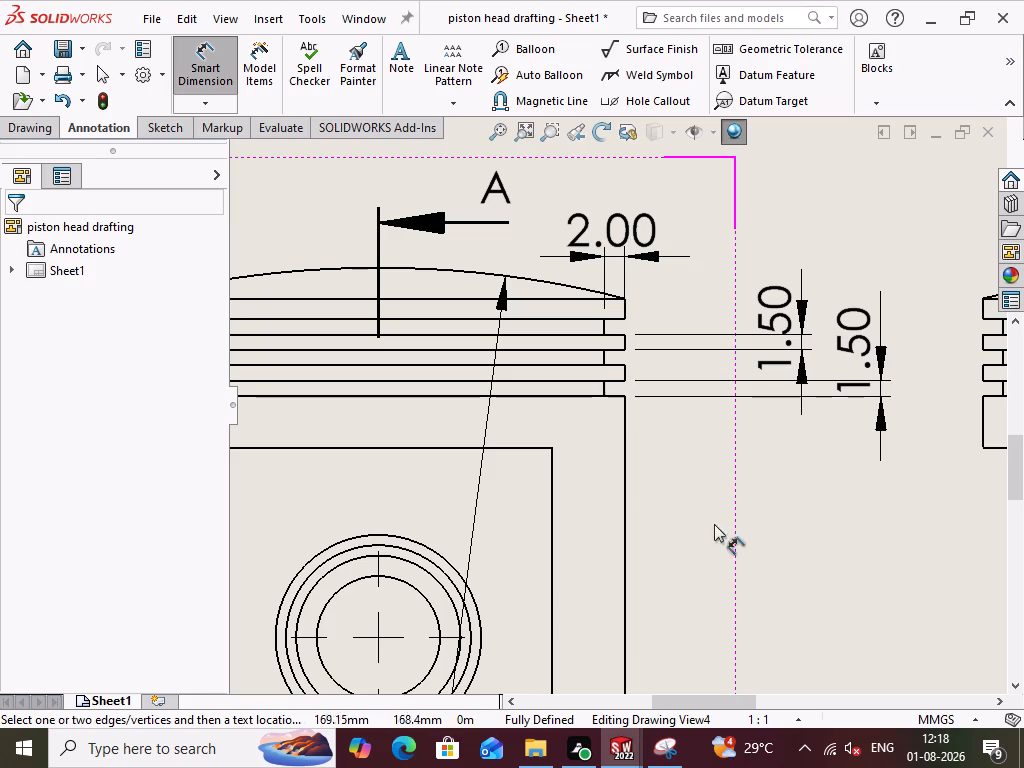
scroll(758, 551, up, 6)
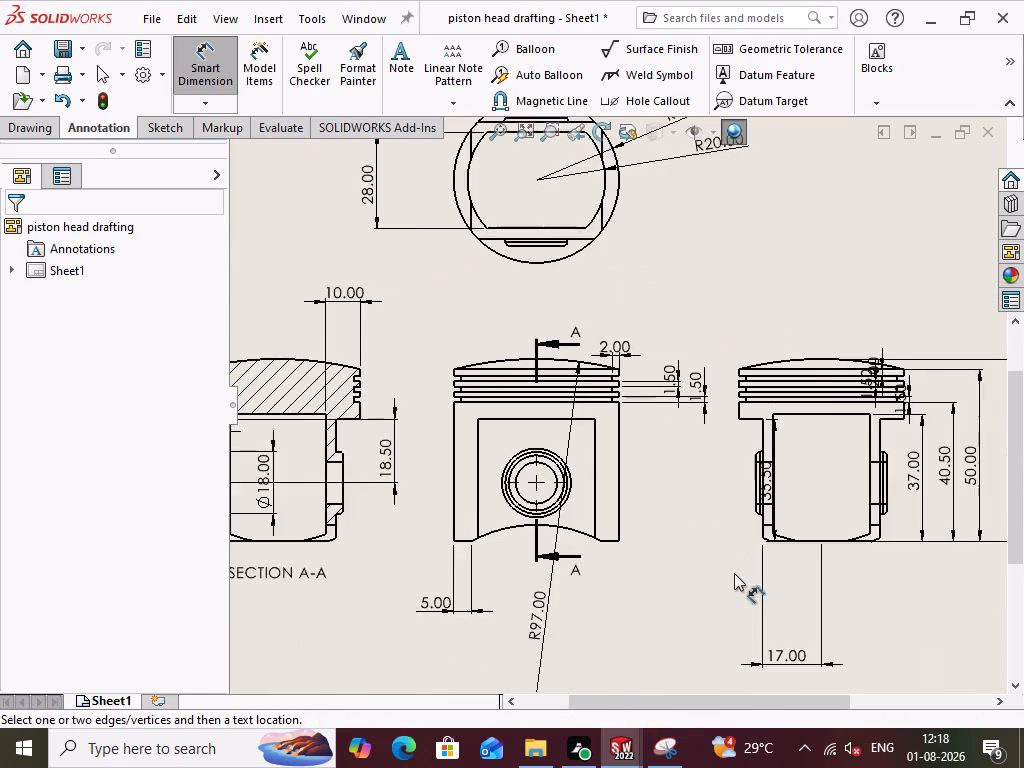
scroll(734, 573, up, 1)
scroll(734, 573, down, 1)
scroll(690, 518, up, 1)
scroll(690, 518, down, 1)
scroll(690, 518, up, 2)
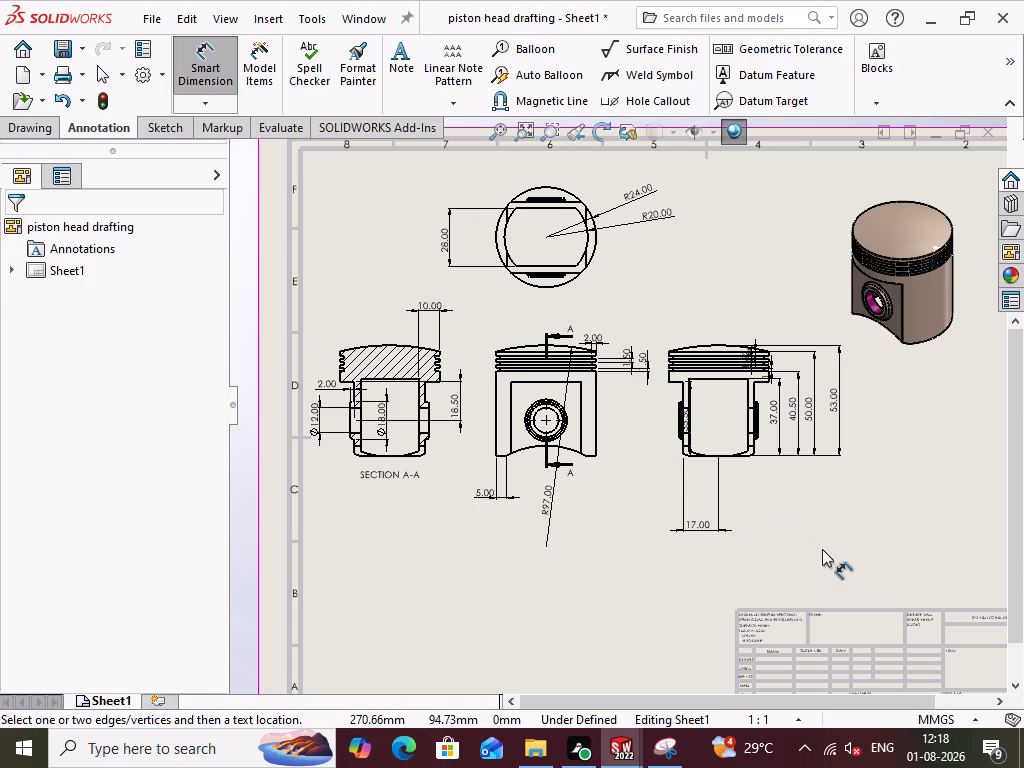
click(197, 69)
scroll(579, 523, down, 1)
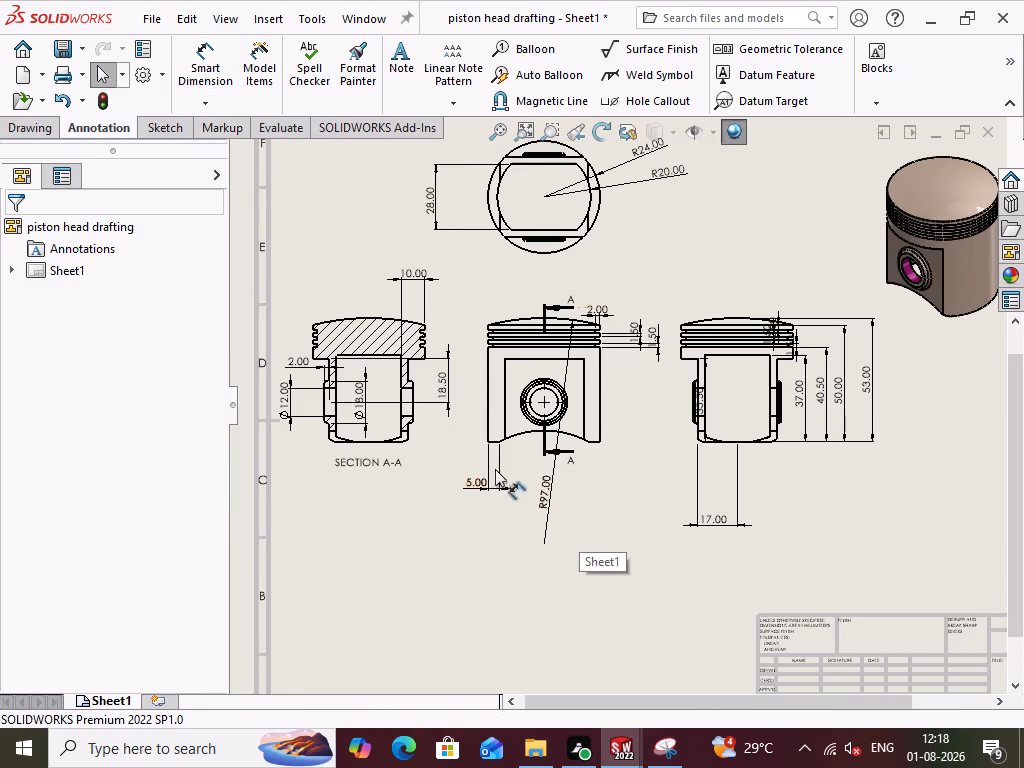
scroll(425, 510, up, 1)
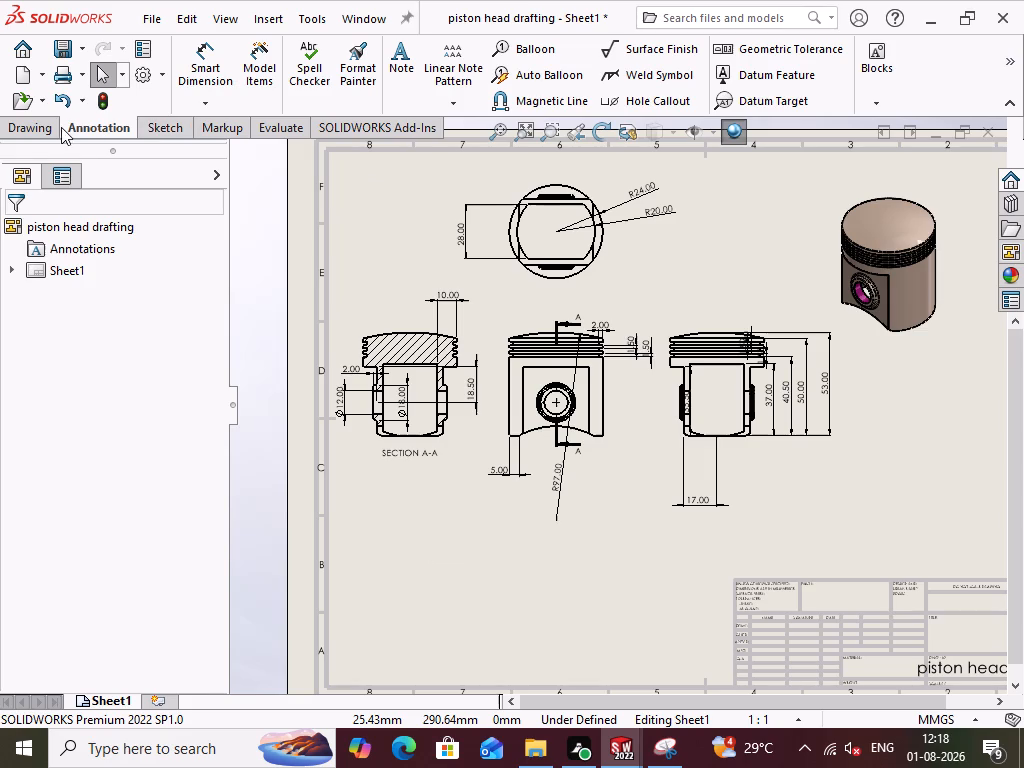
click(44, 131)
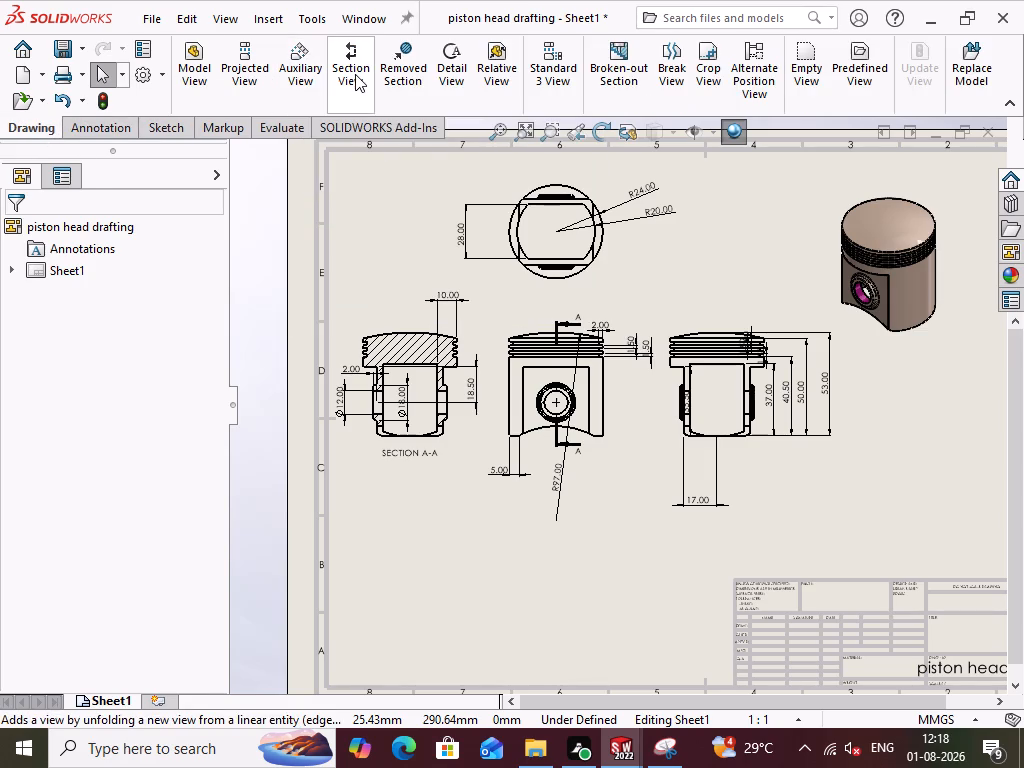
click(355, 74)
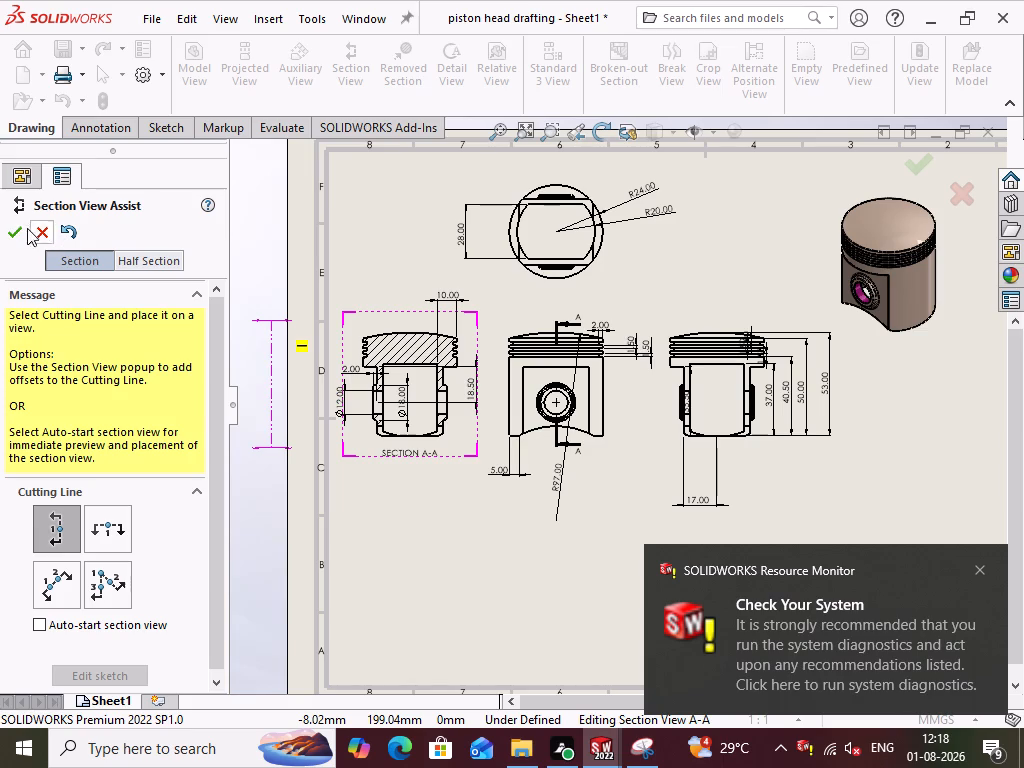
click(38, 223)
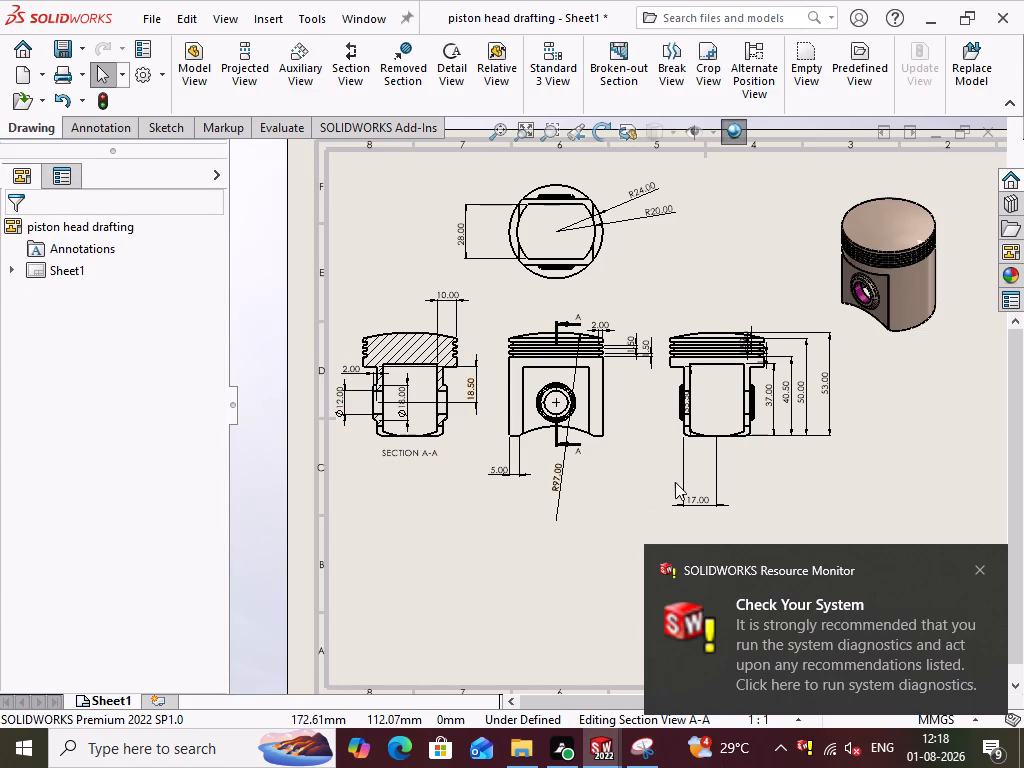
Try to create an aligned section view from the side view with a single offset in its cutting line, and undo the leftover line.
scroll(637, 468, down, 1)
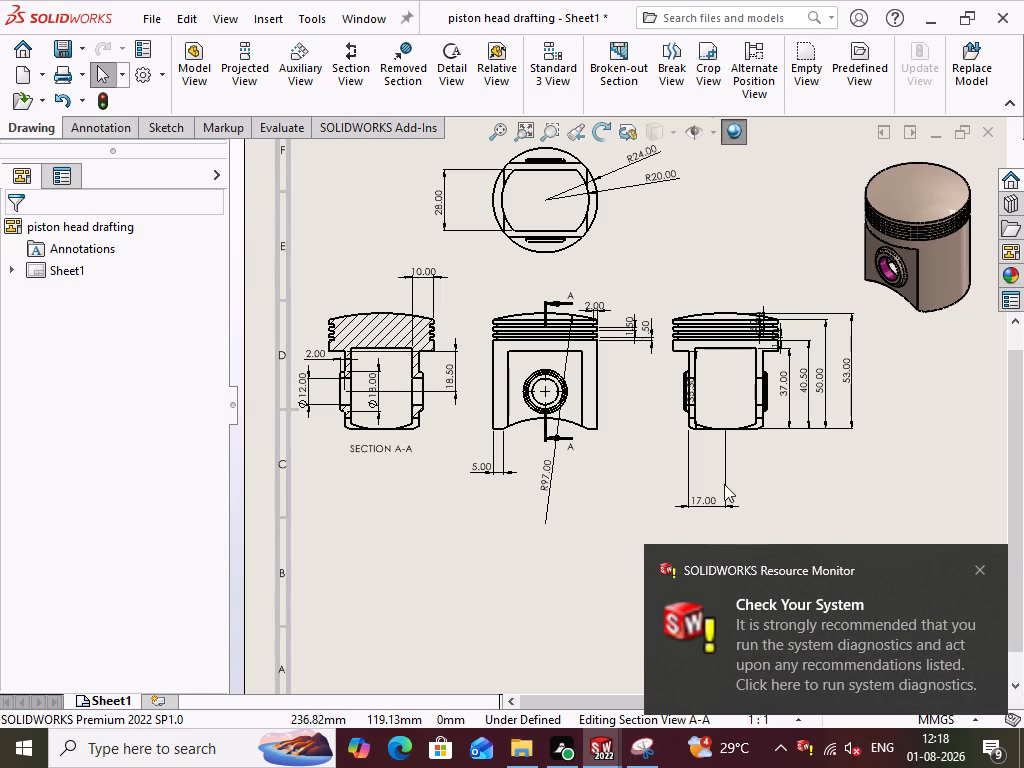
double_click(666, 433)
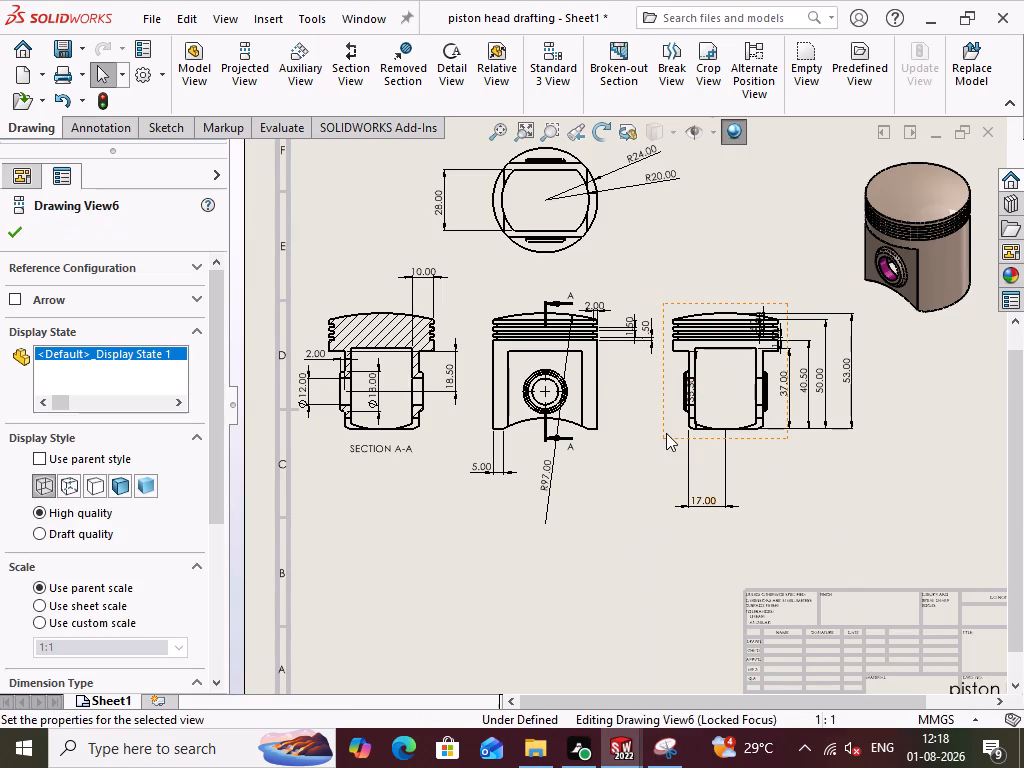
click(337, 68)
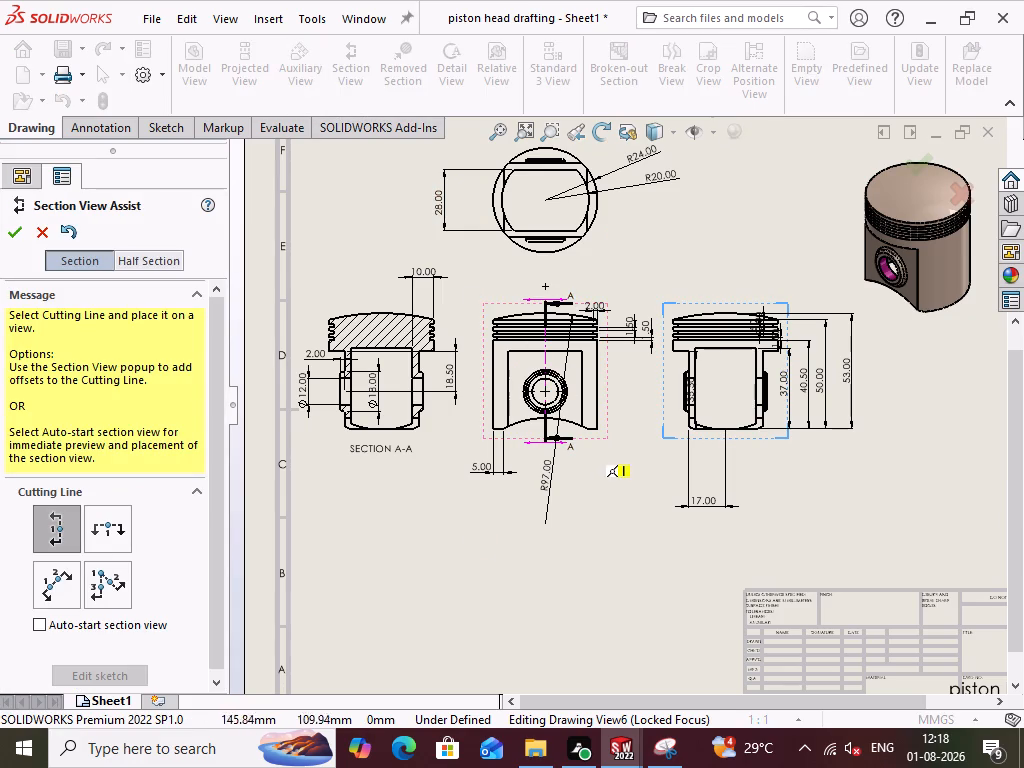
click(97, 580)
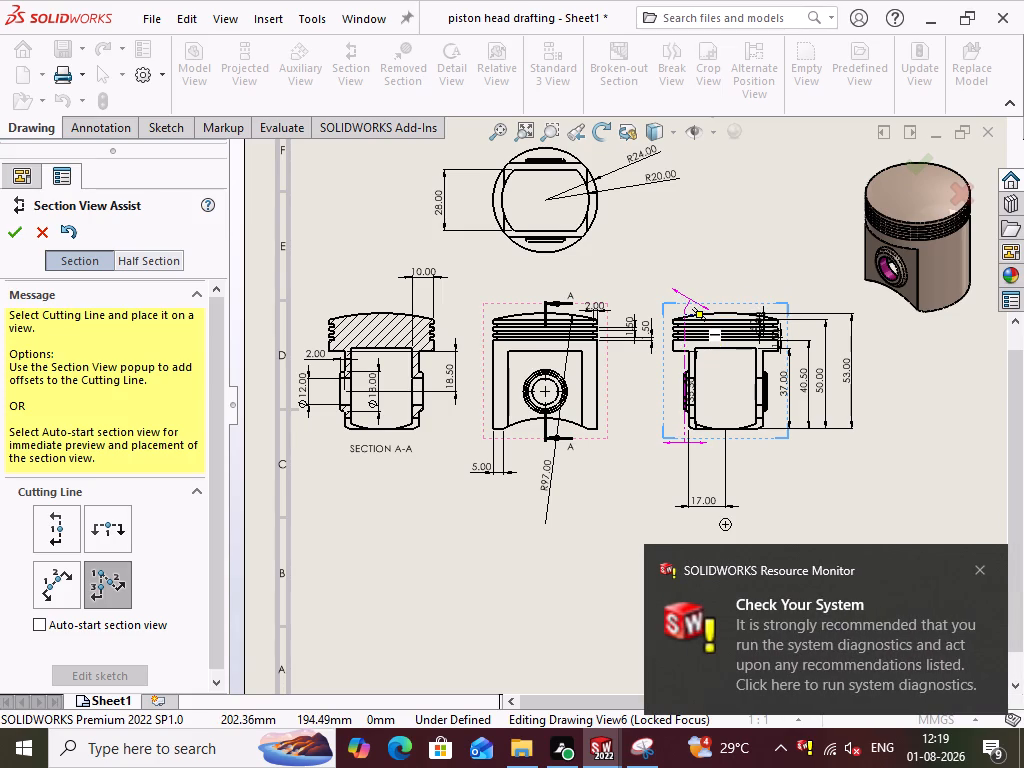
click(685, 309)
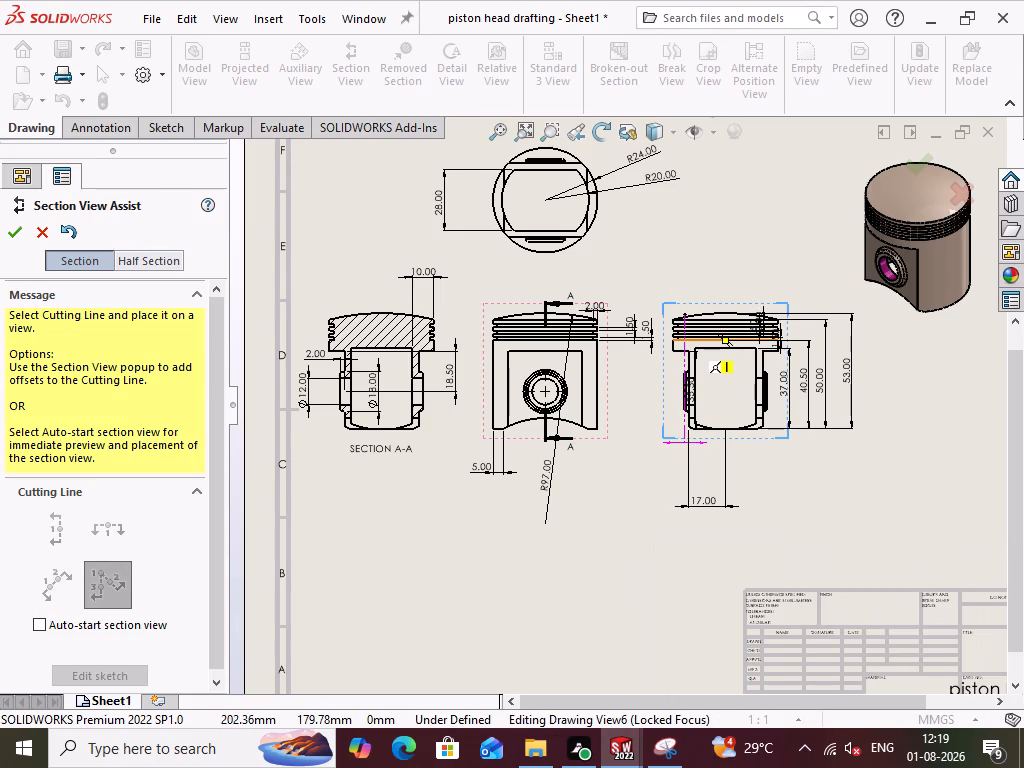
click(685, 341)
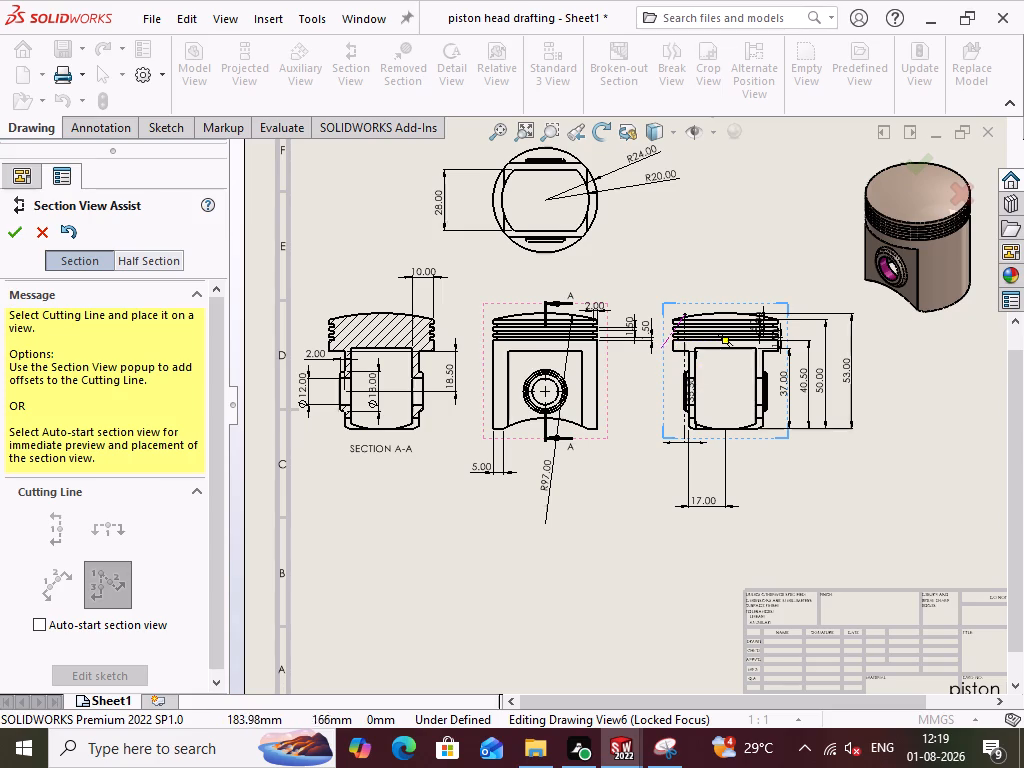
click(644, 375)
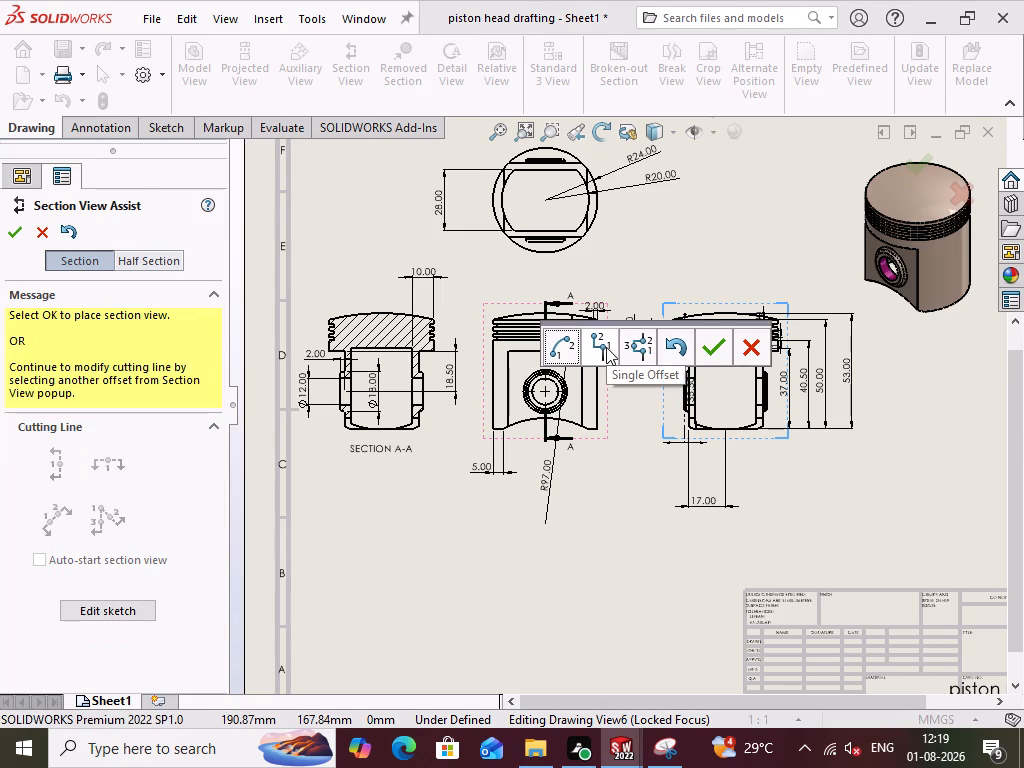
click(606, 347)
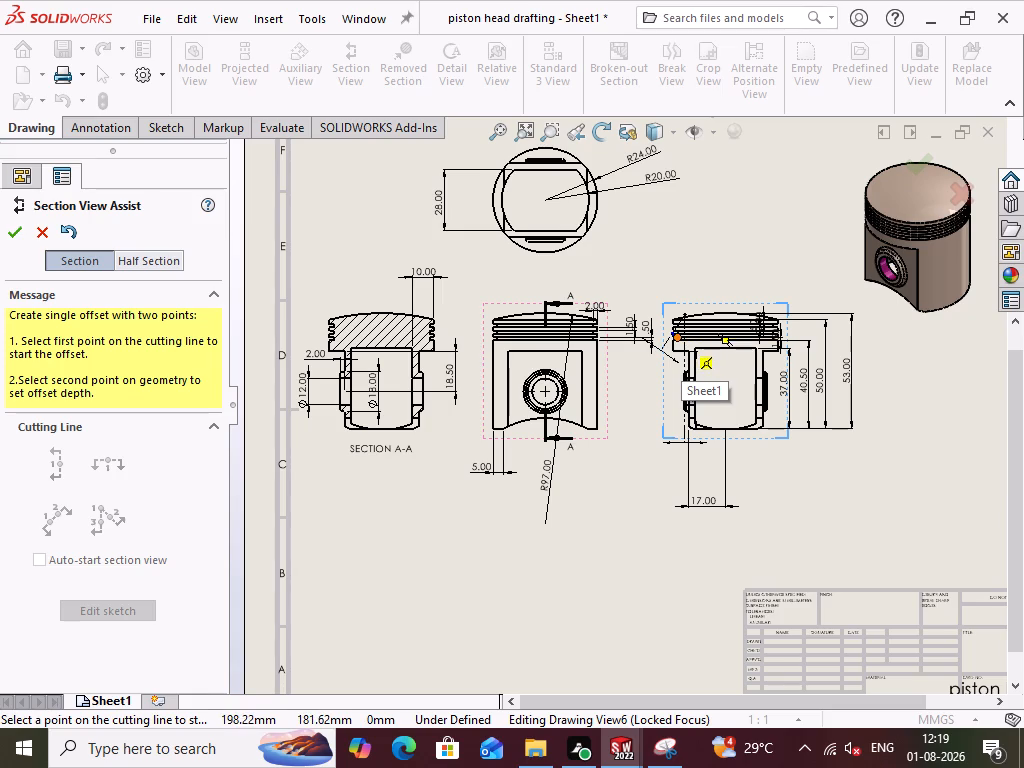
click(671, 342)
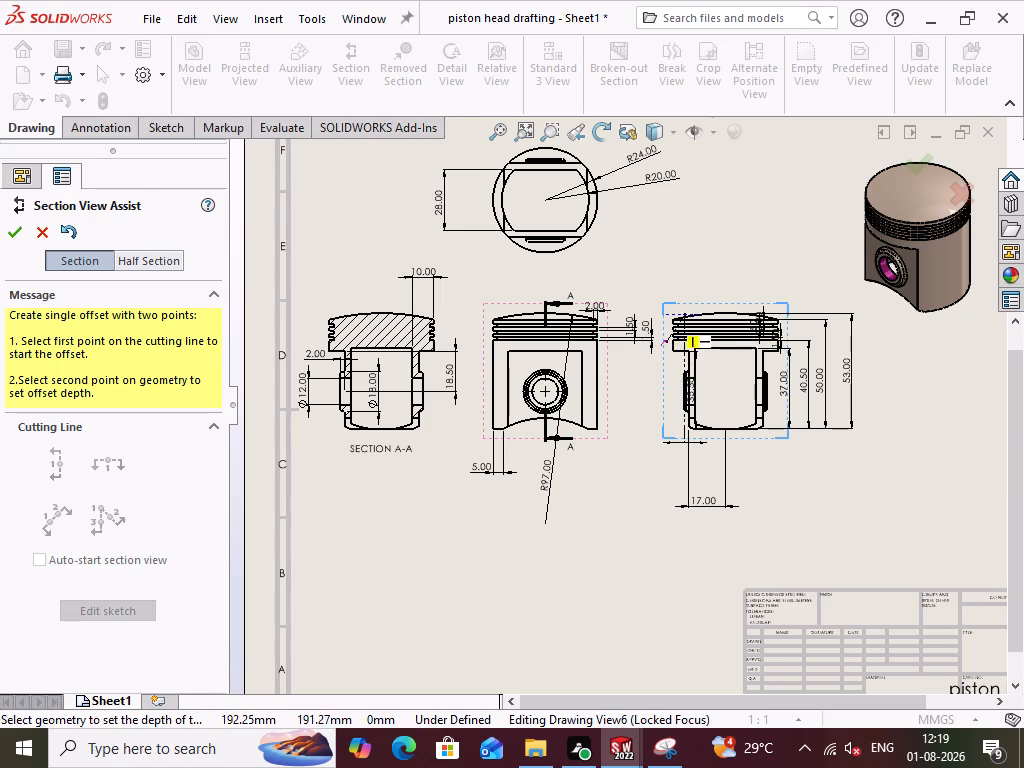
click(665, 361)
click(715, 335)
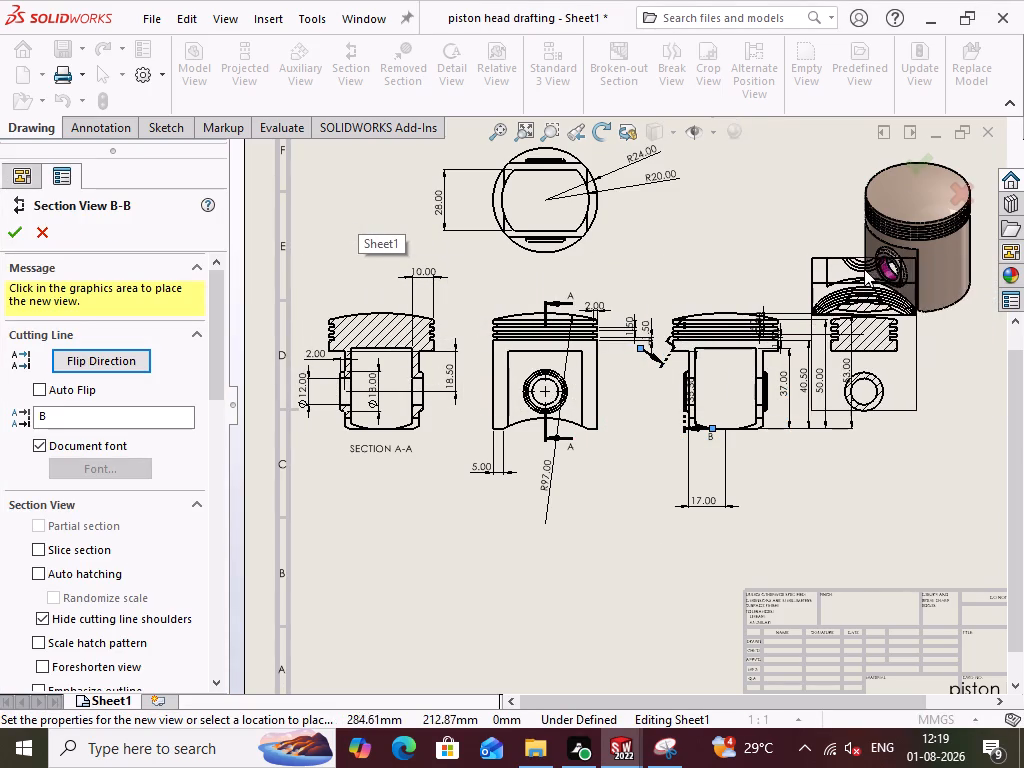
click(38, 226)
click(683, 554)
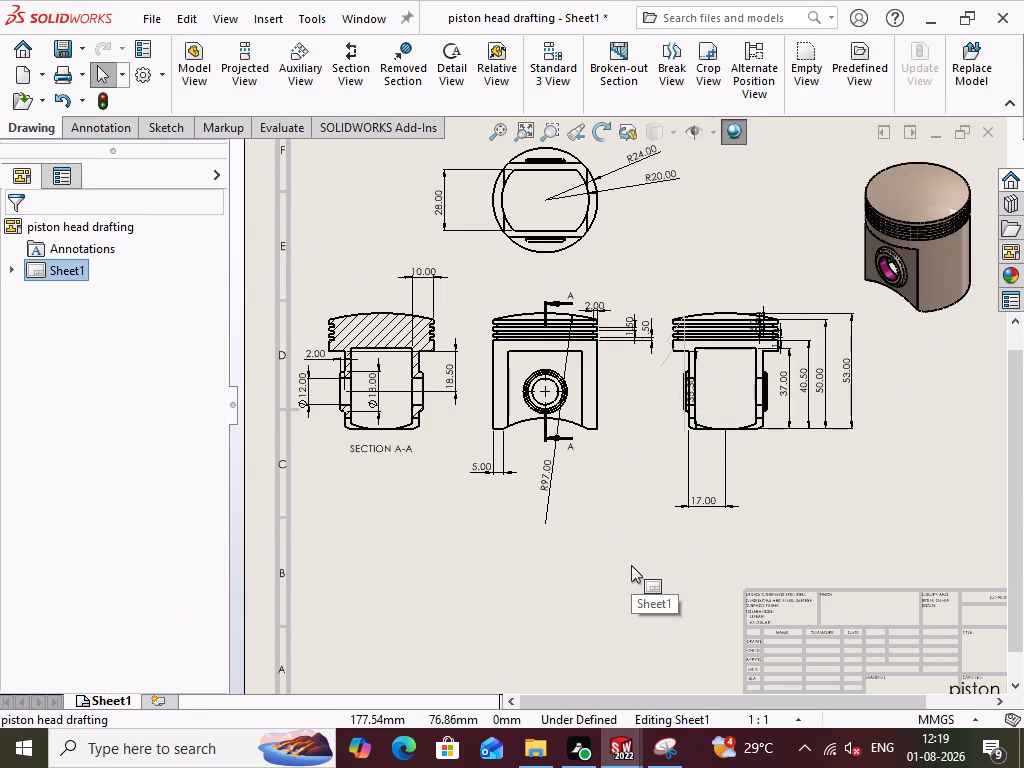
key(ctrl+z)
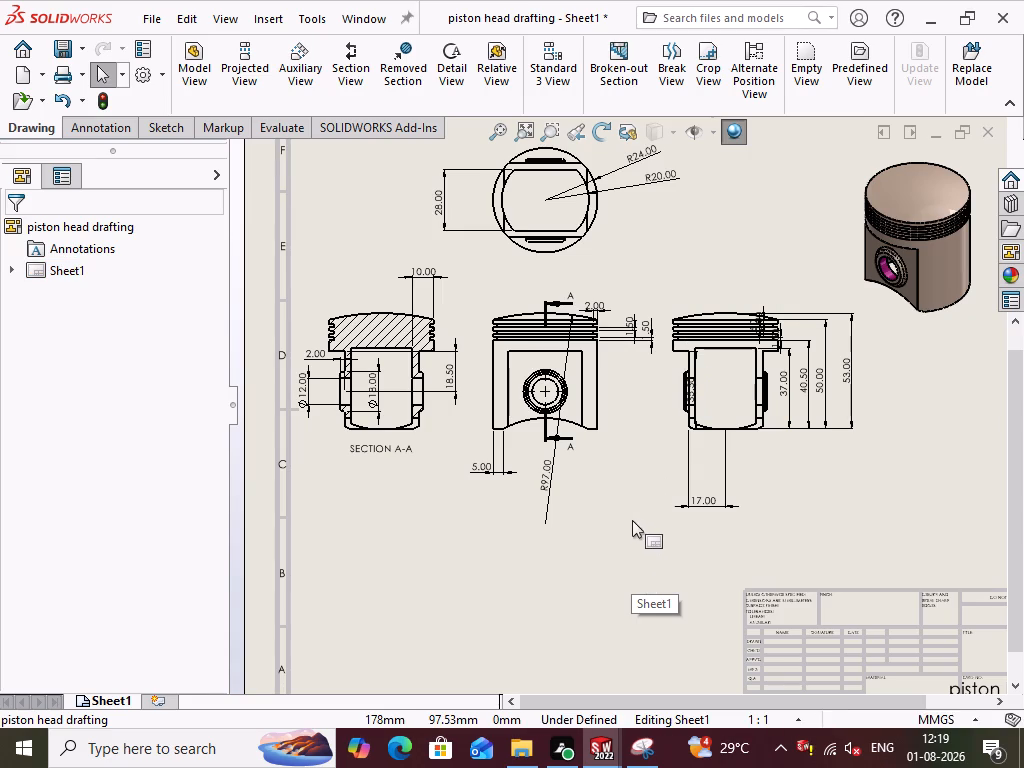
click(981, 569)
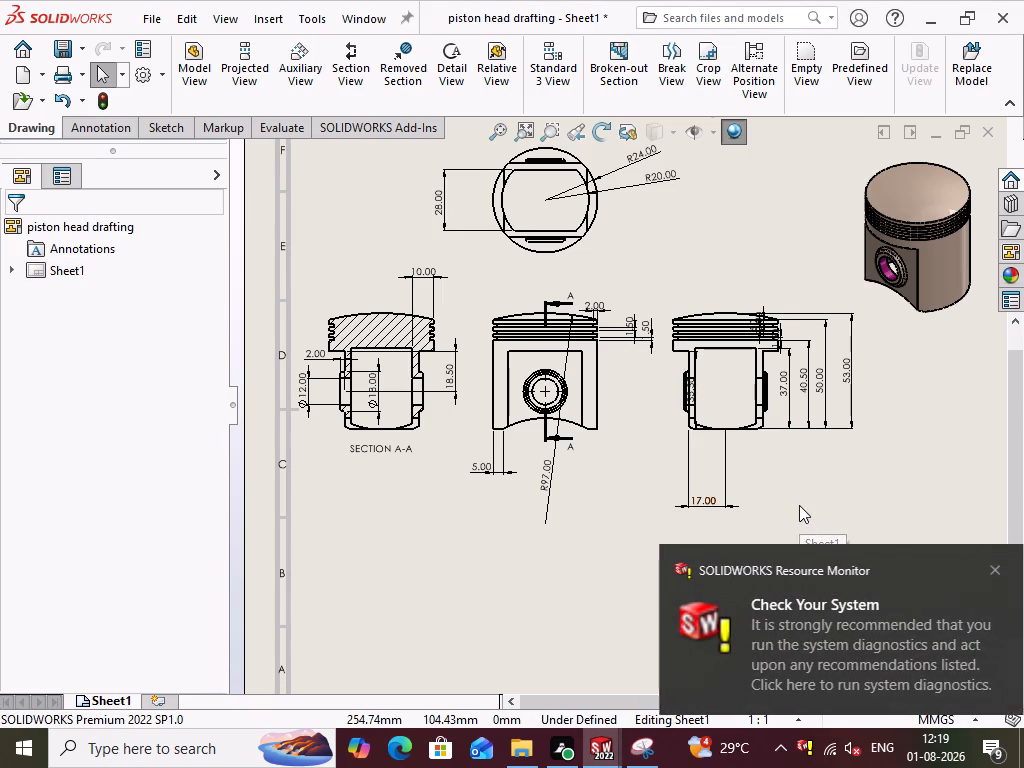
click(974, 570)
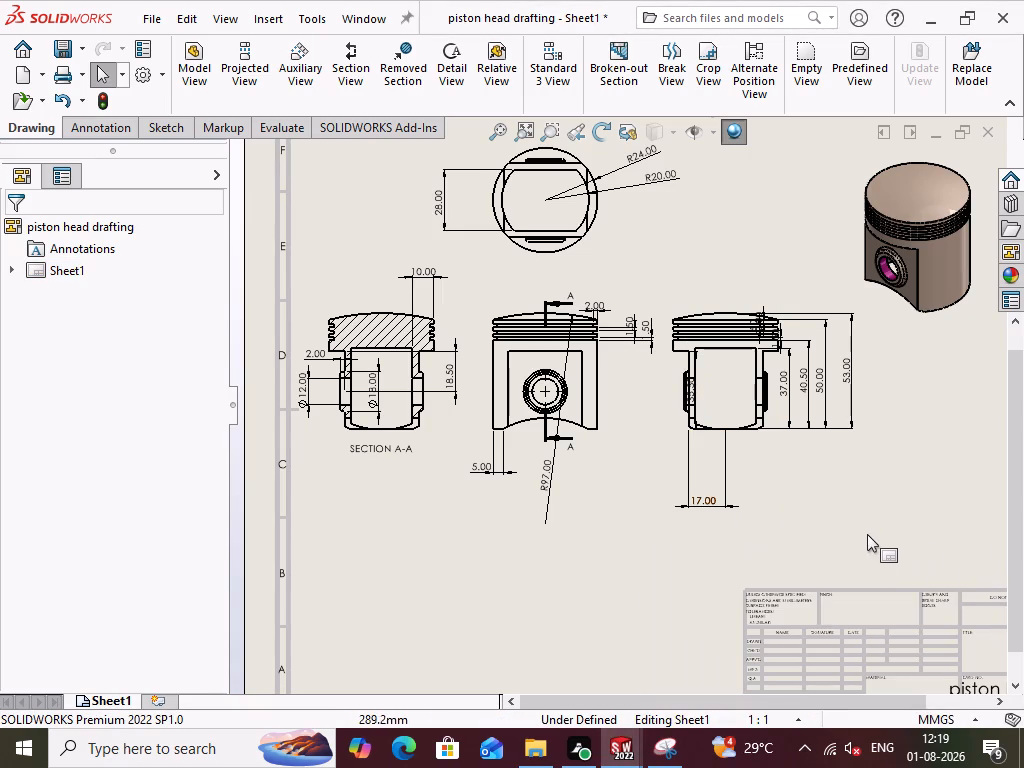
Insert a bill of materials from the shaded isometric view and place it below the section and front views.
scroll(851, 534, up, 1)
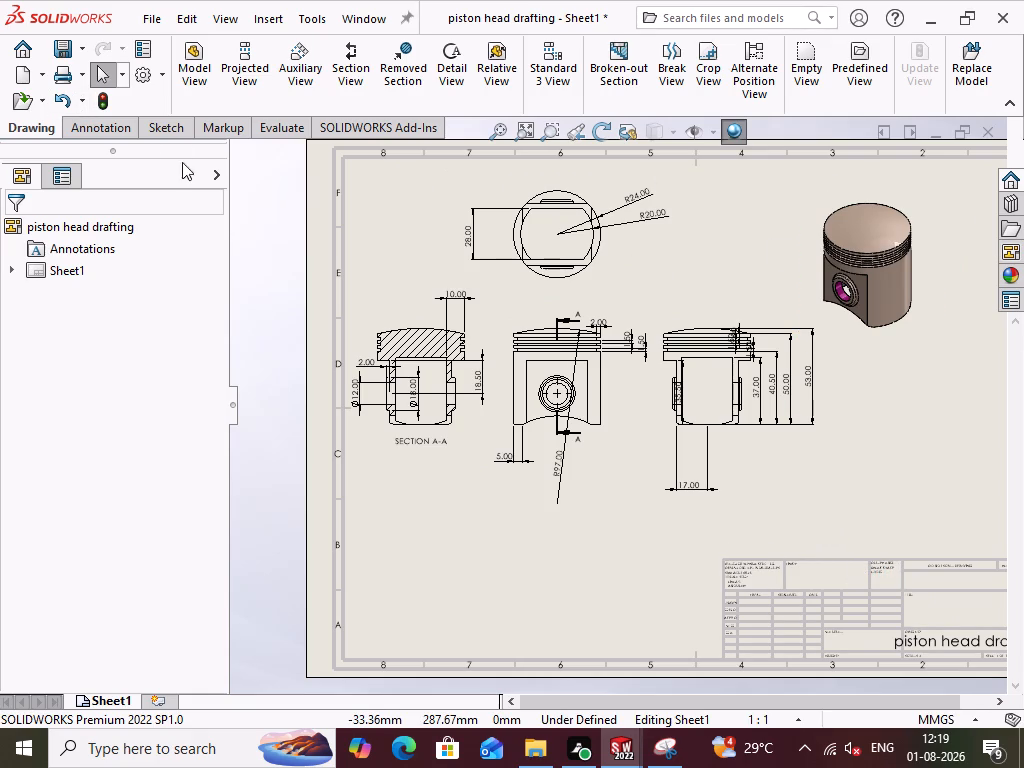
click(90, 131)
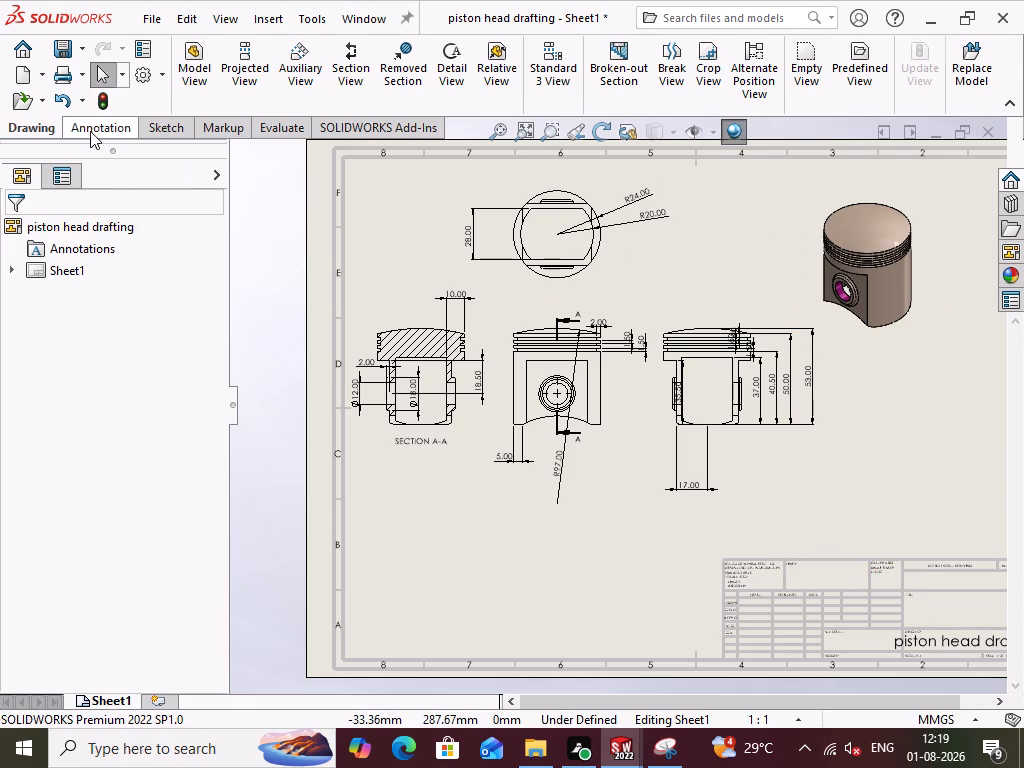
click(1000, 62)
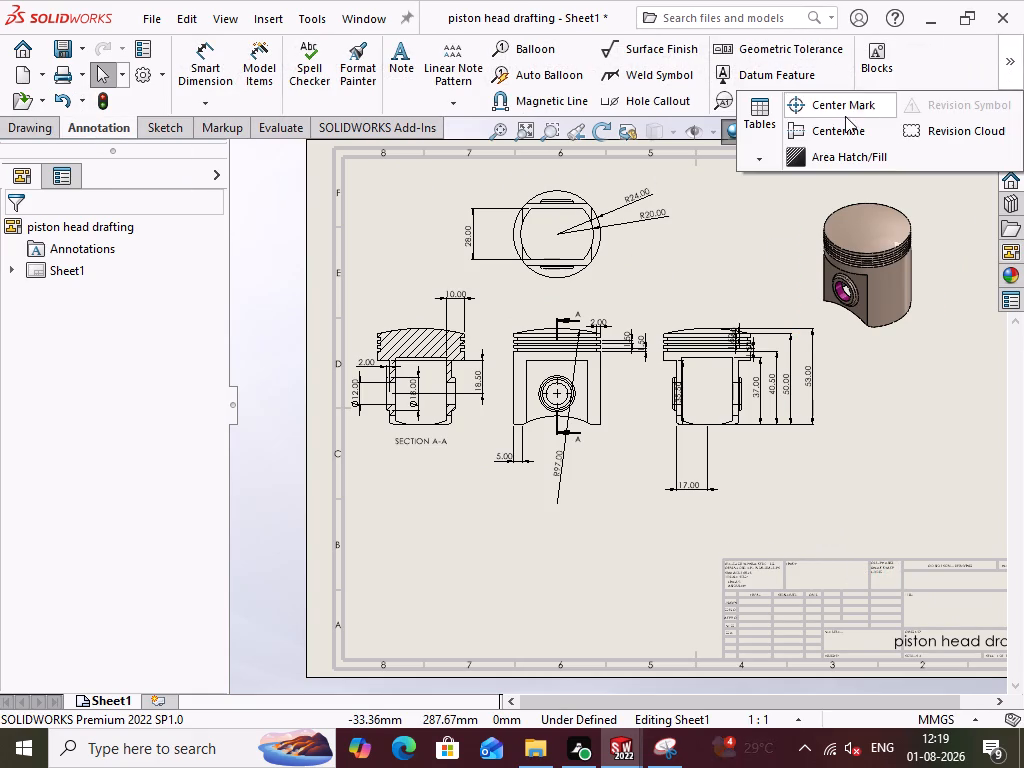
click(756, 158)
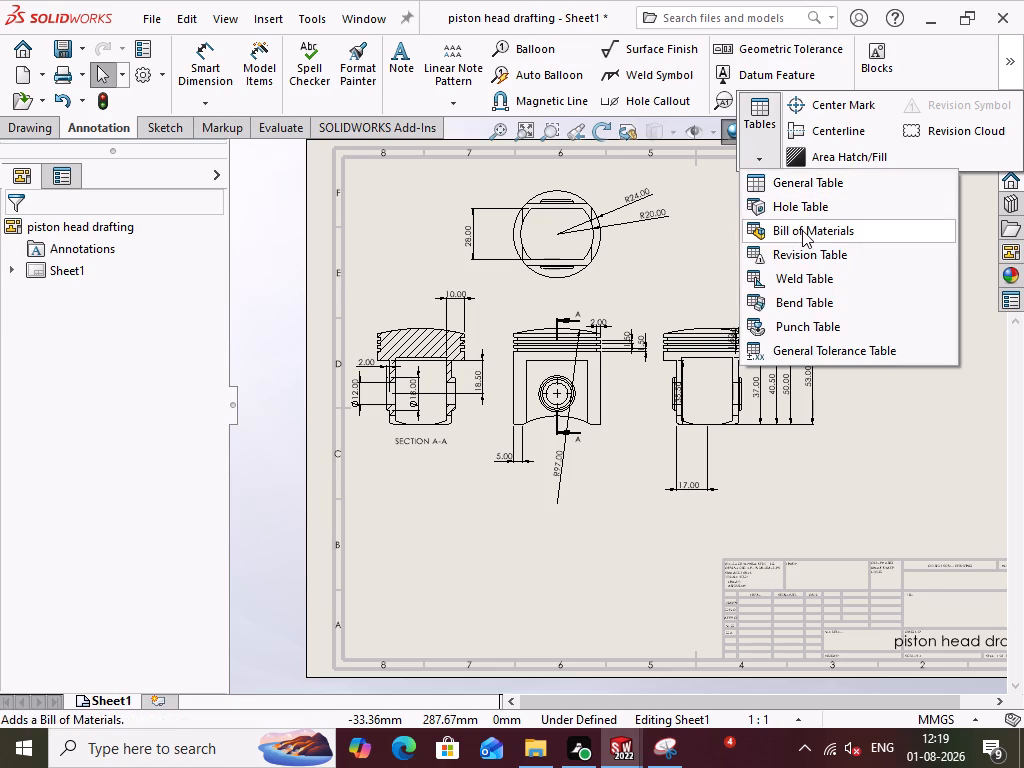
click(802, 230)
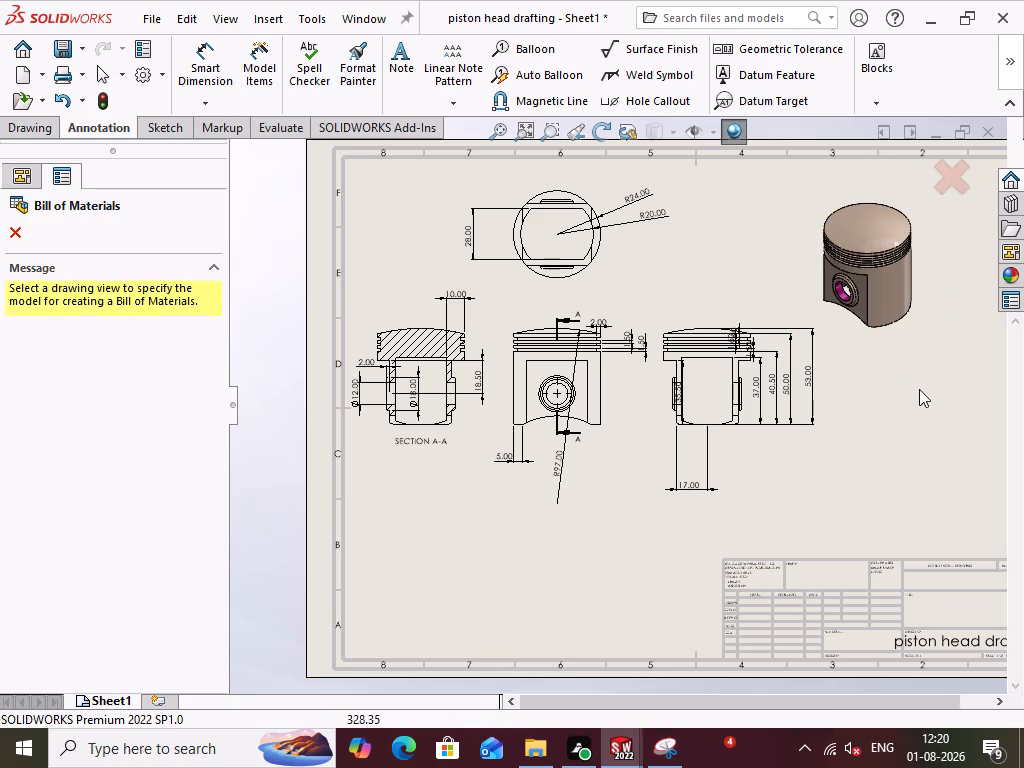
click(898, 339)
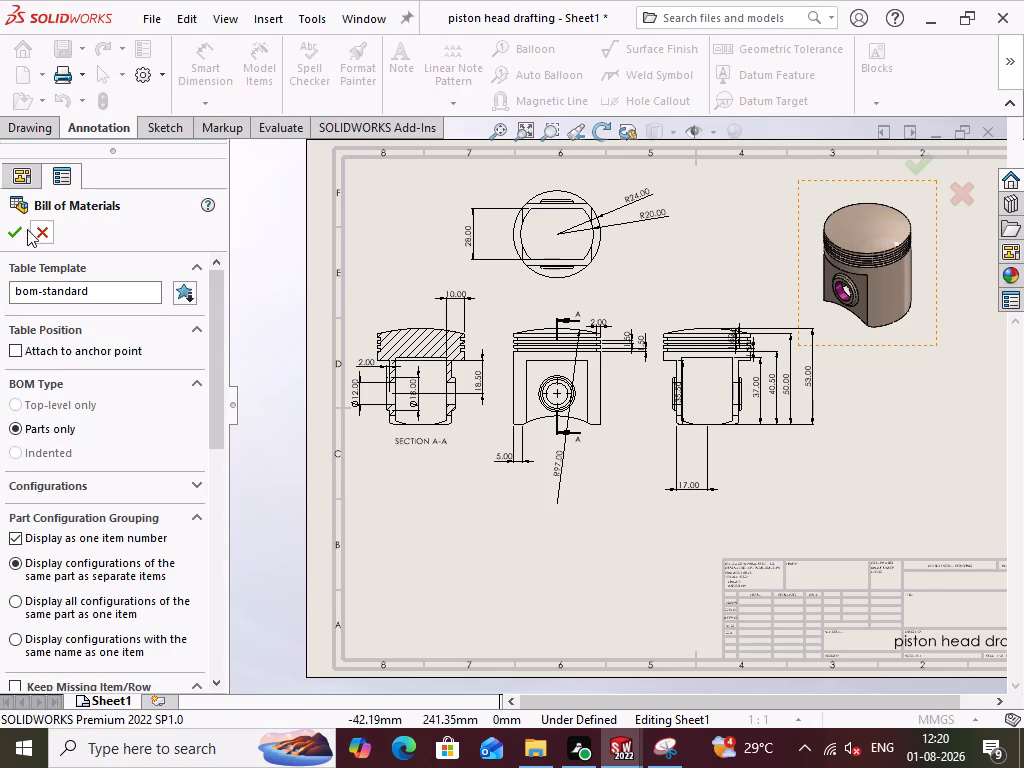
click(19, 233)
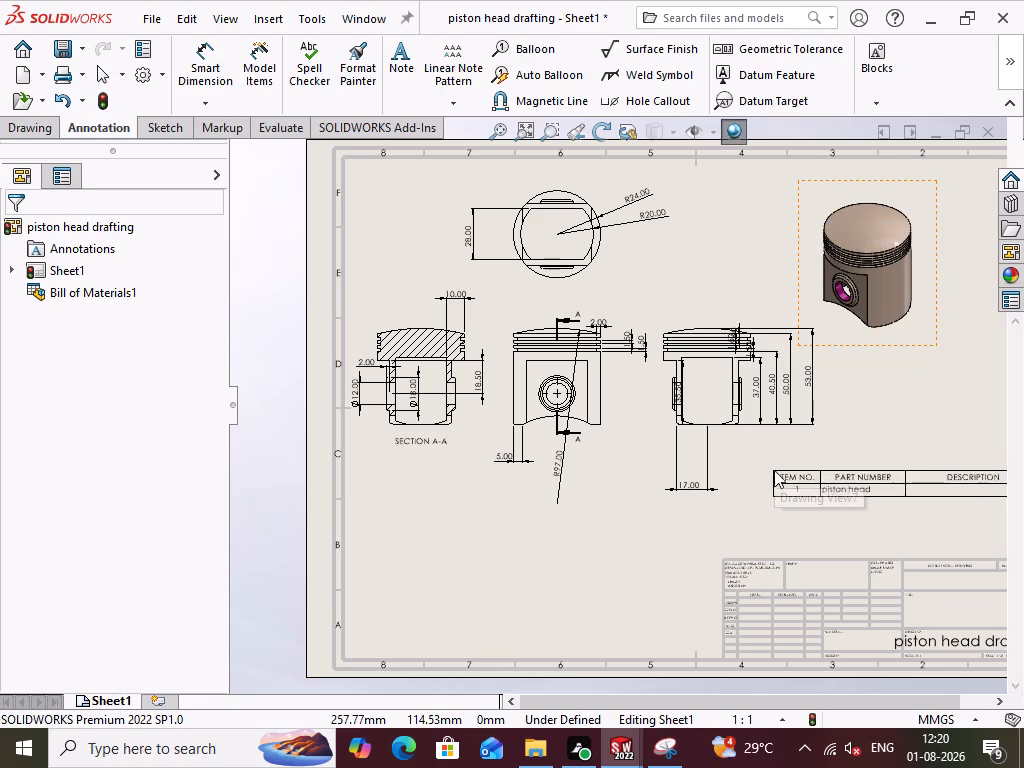
click(381, 537)
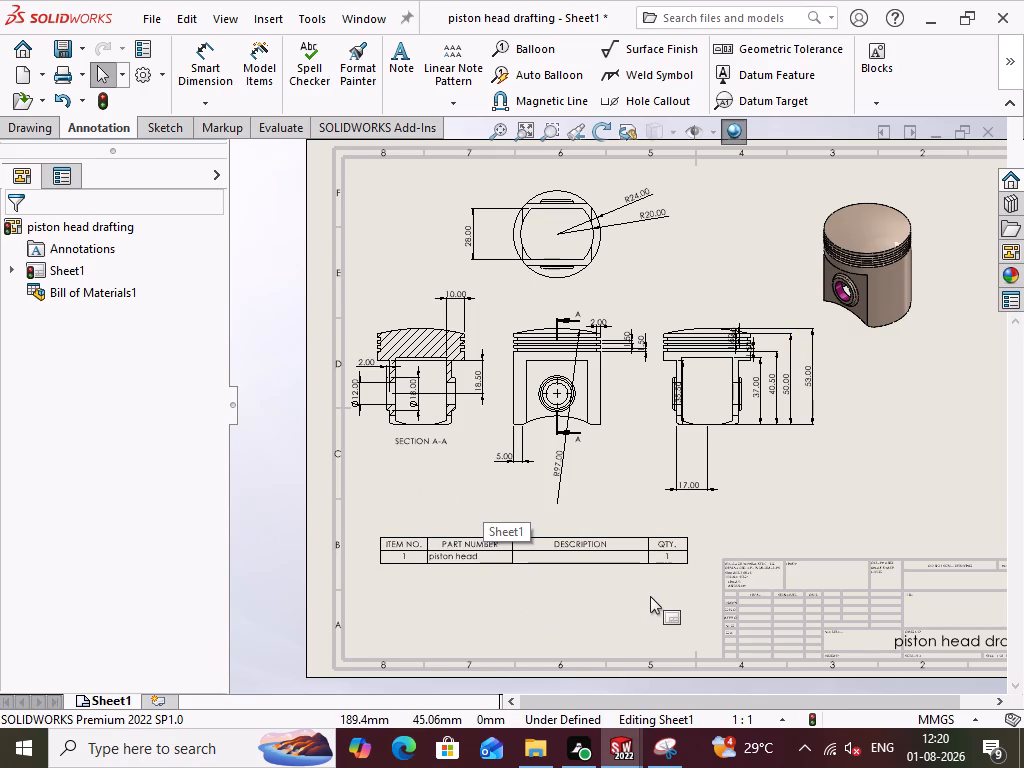
Delete the DESCRIPTION column from the bill of materials.
click(578, 546)
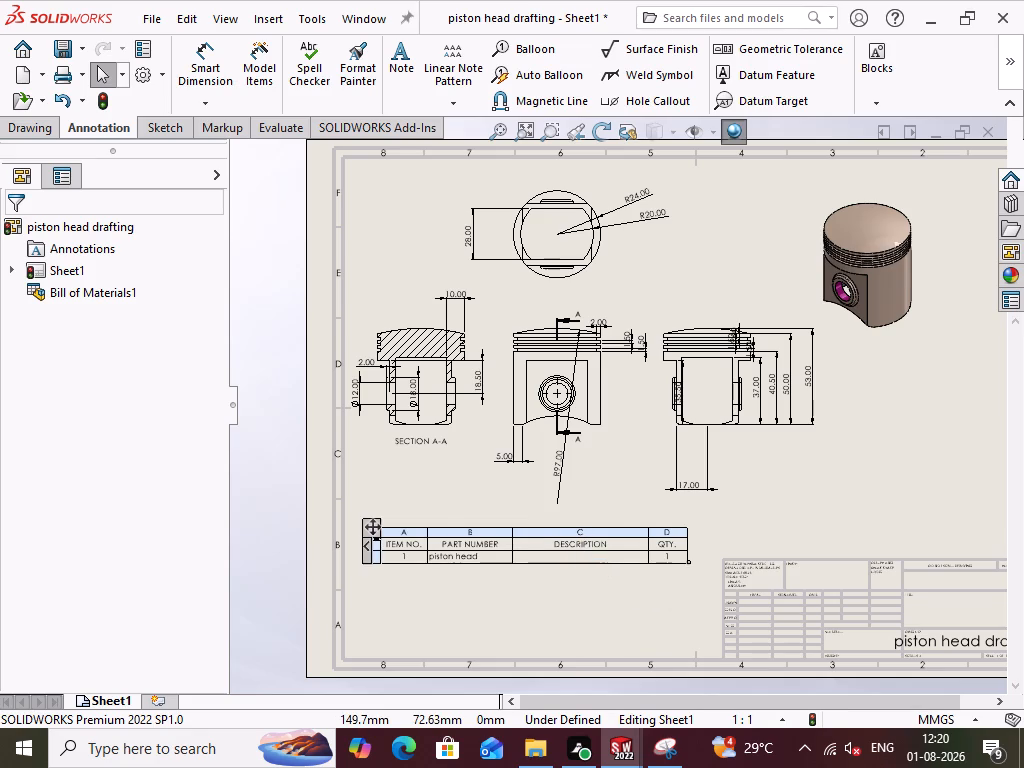
click(577, 539)
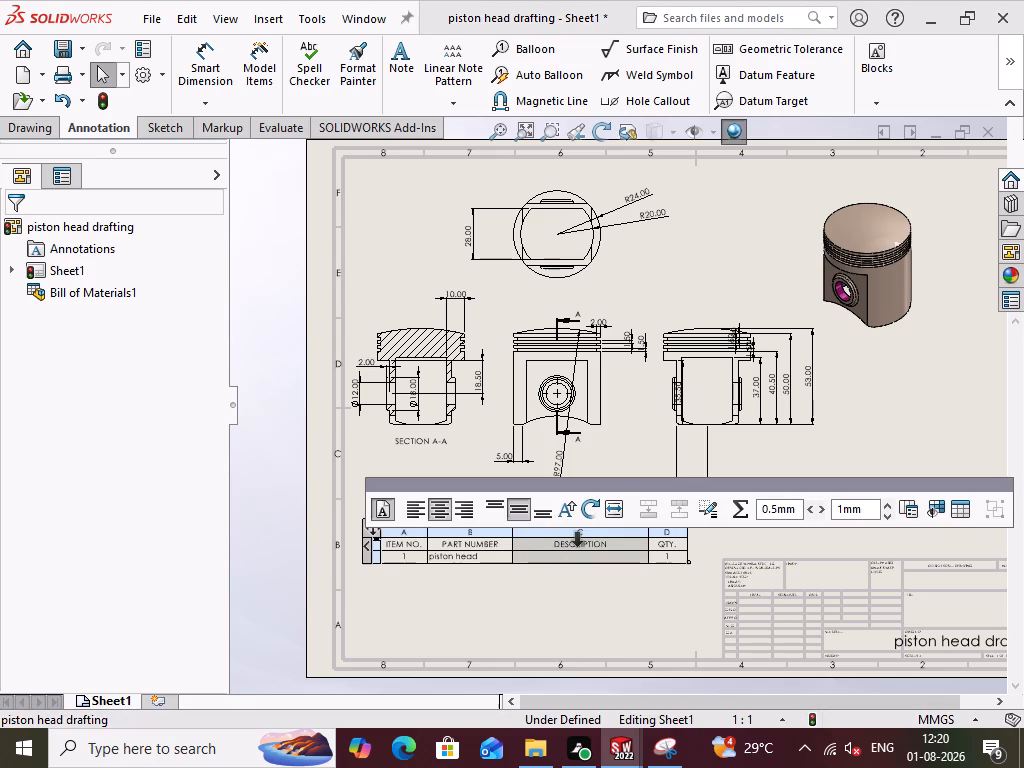
key(Delete)
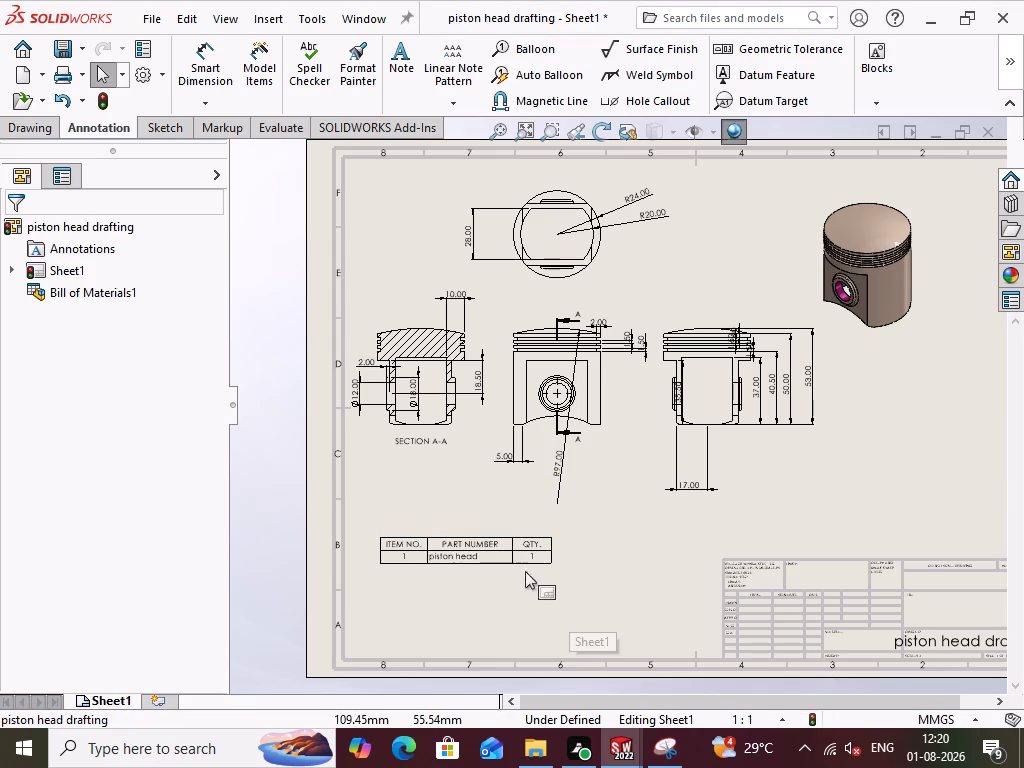
Widen the QTY. and PART NUMBER columns of the bill of materials.
drag(554, 542, 597, 541)
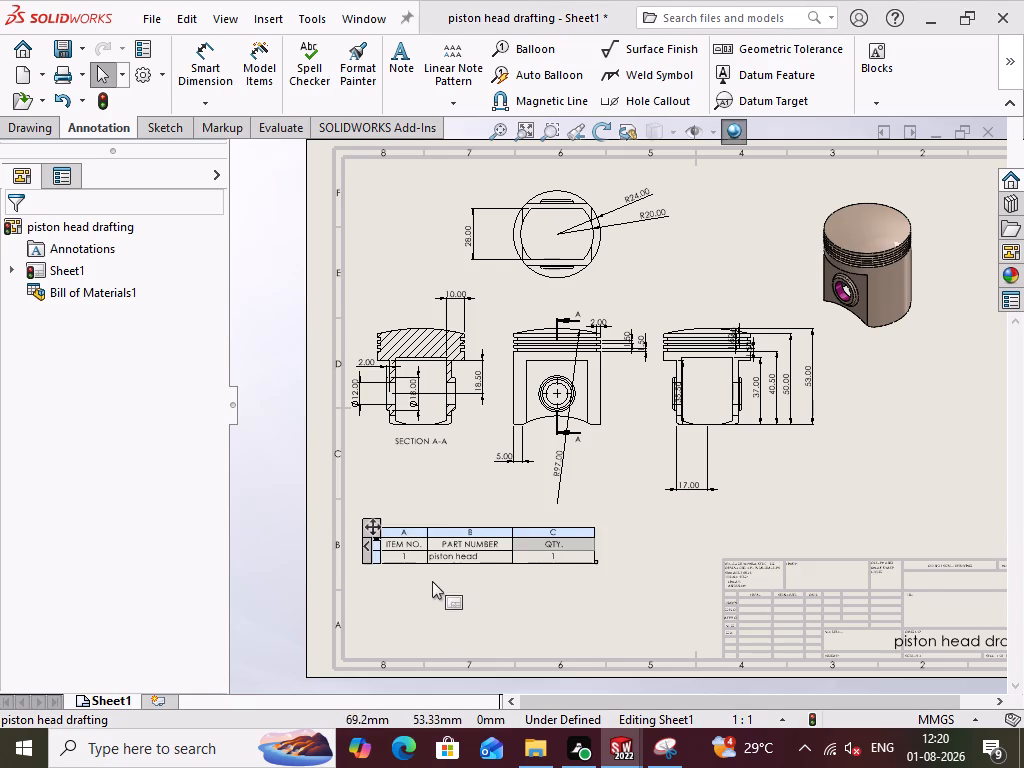
drag(510, 547, 545, 546)
click(471, 594)
Set the font size of the three header cells in the bill of materials to 24.
scroll(471, 594, down, 1)
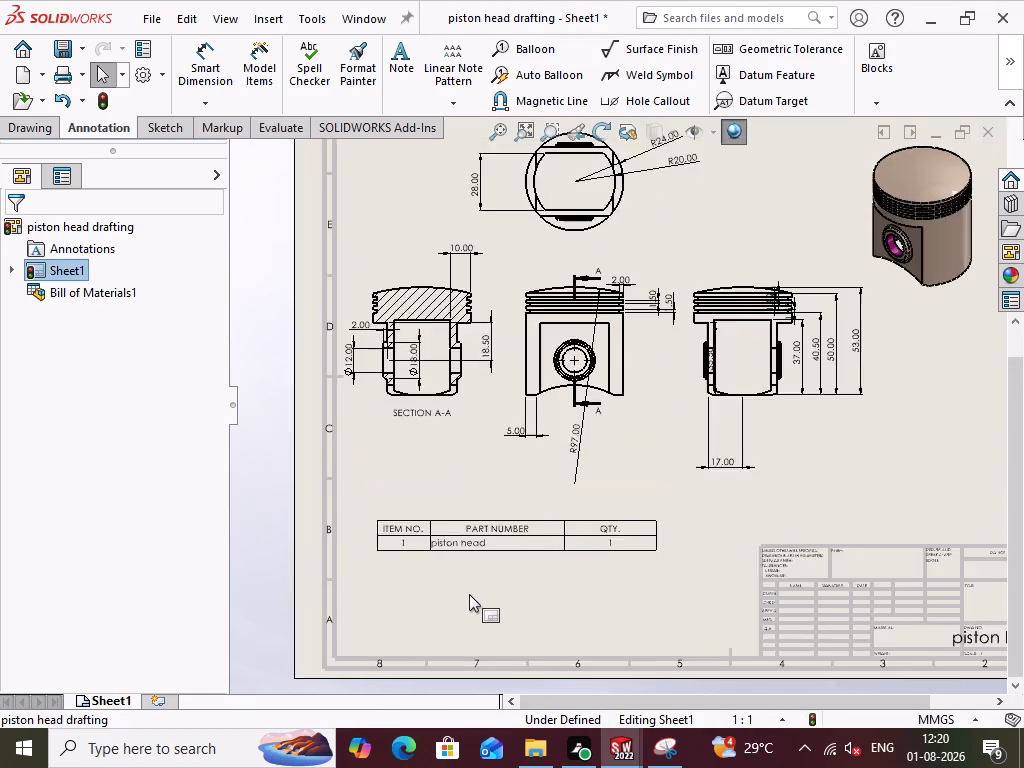
scroll(469, 594, down, 2)
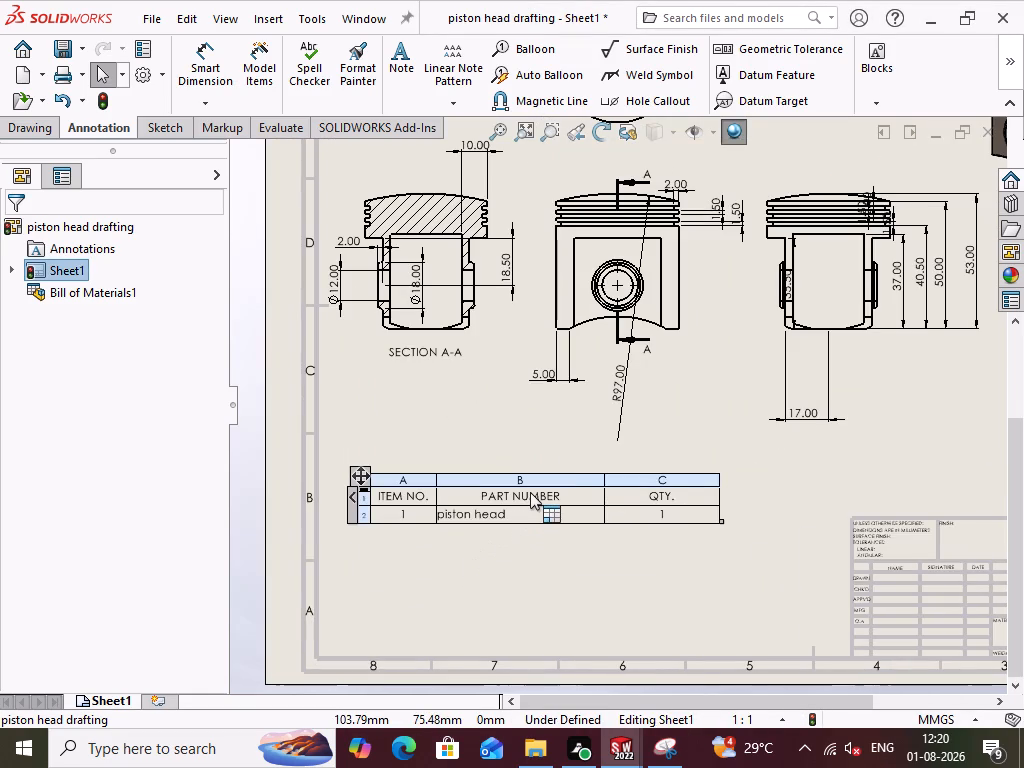
ctrl+click(530, 492)
ctrl+click(405, 495)
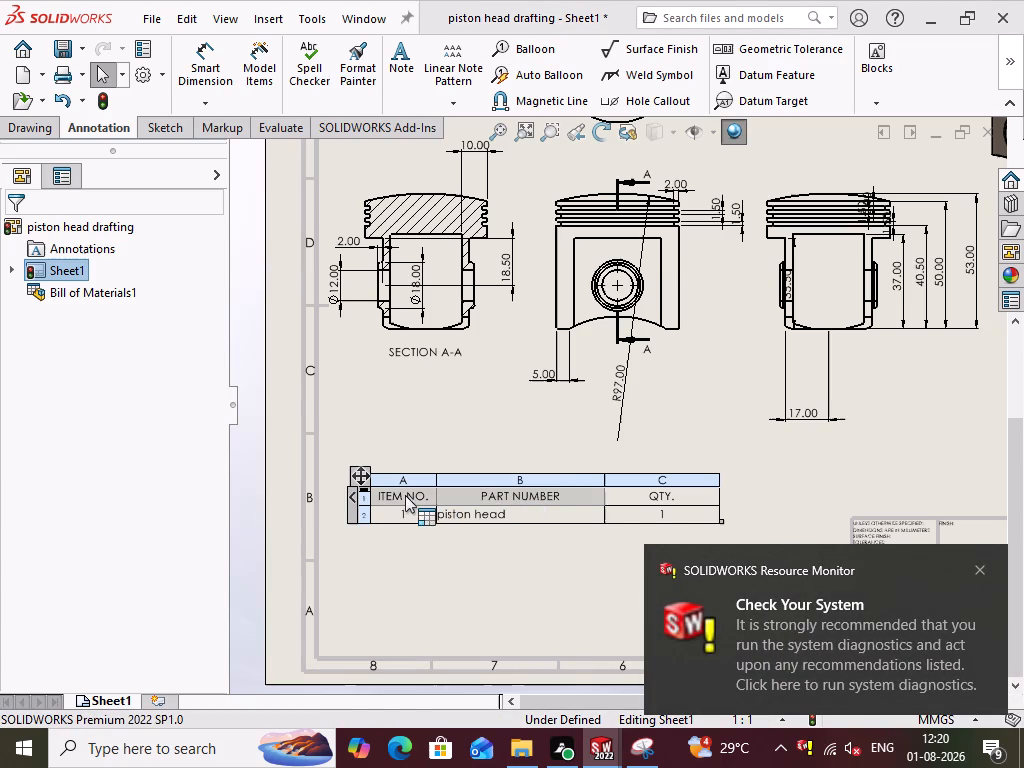
ctrl+click(672, 494)
ctrl+click(658, 494)
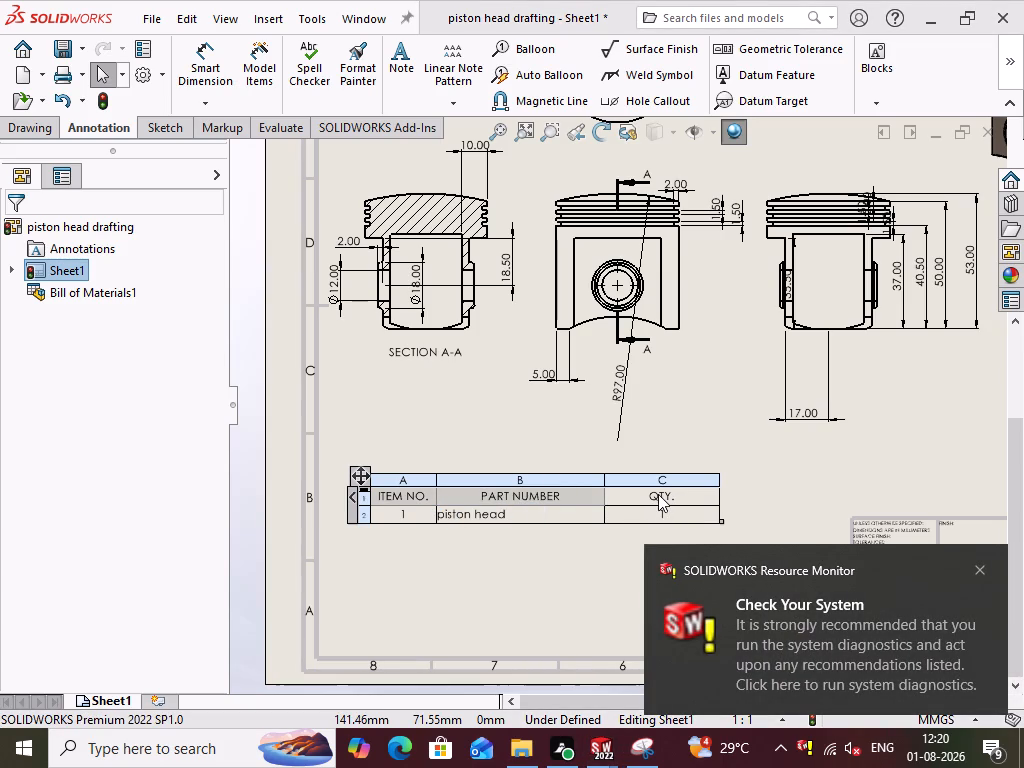
ctrl+click(642, 494)
ctrl+click(976, 564)
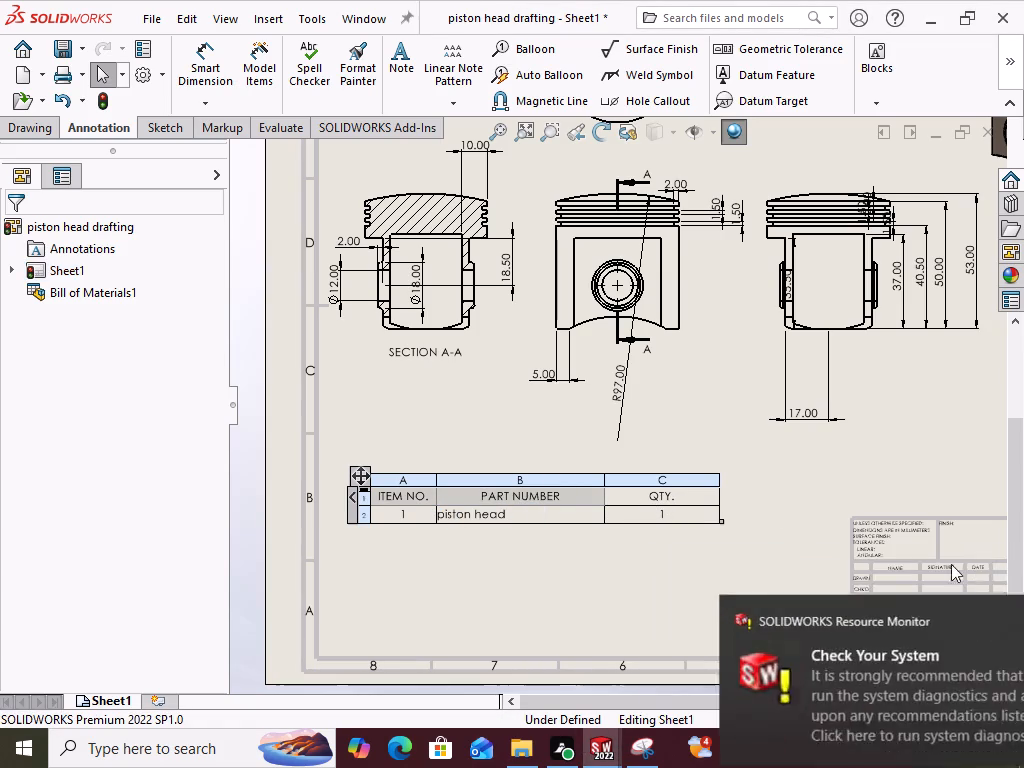
ctrl+click(977, 565)
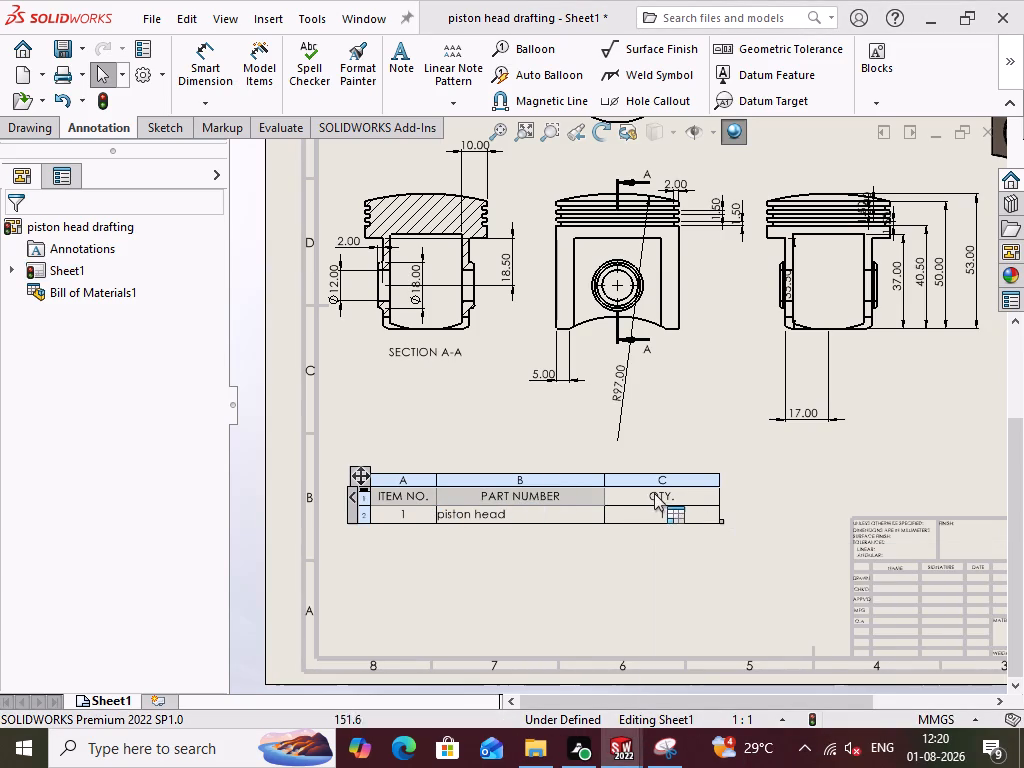
ctrl+click(654, 493)
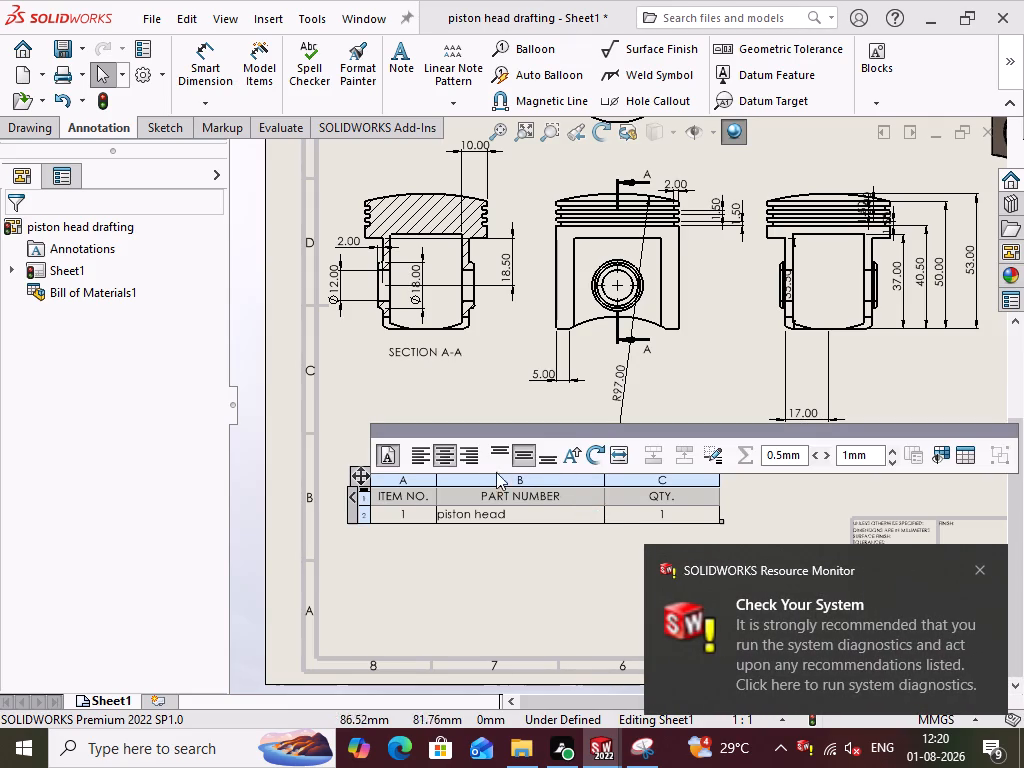
click(382, 456)
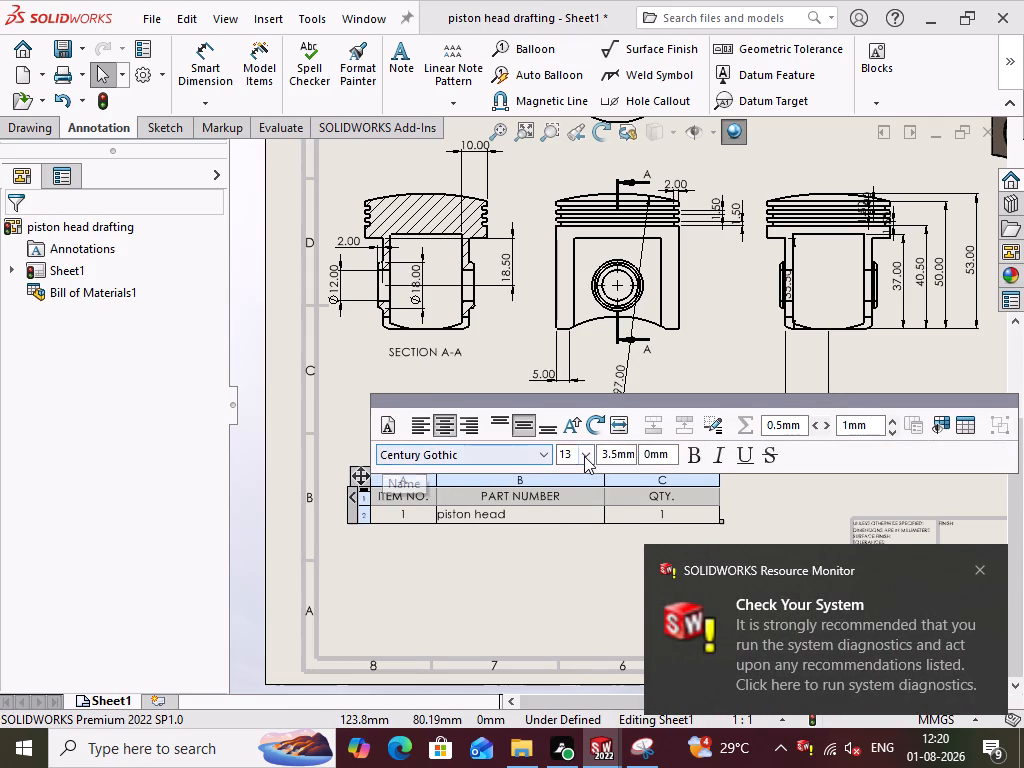
click(584, 456)
click(569, 603)
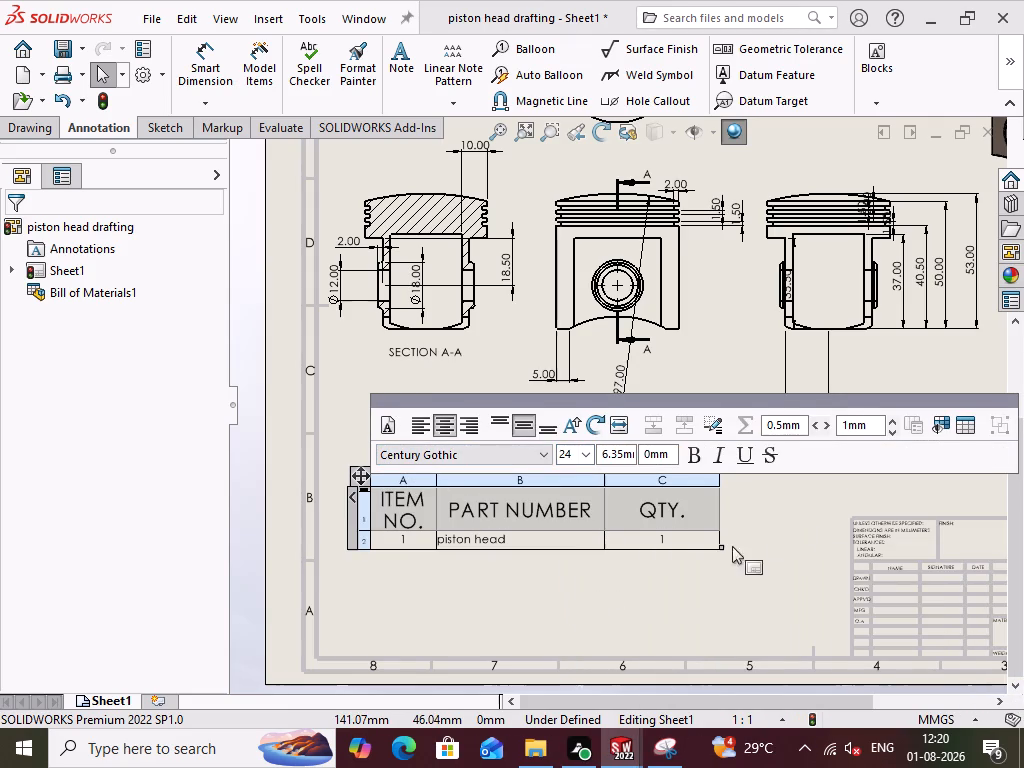
click(575, 579)
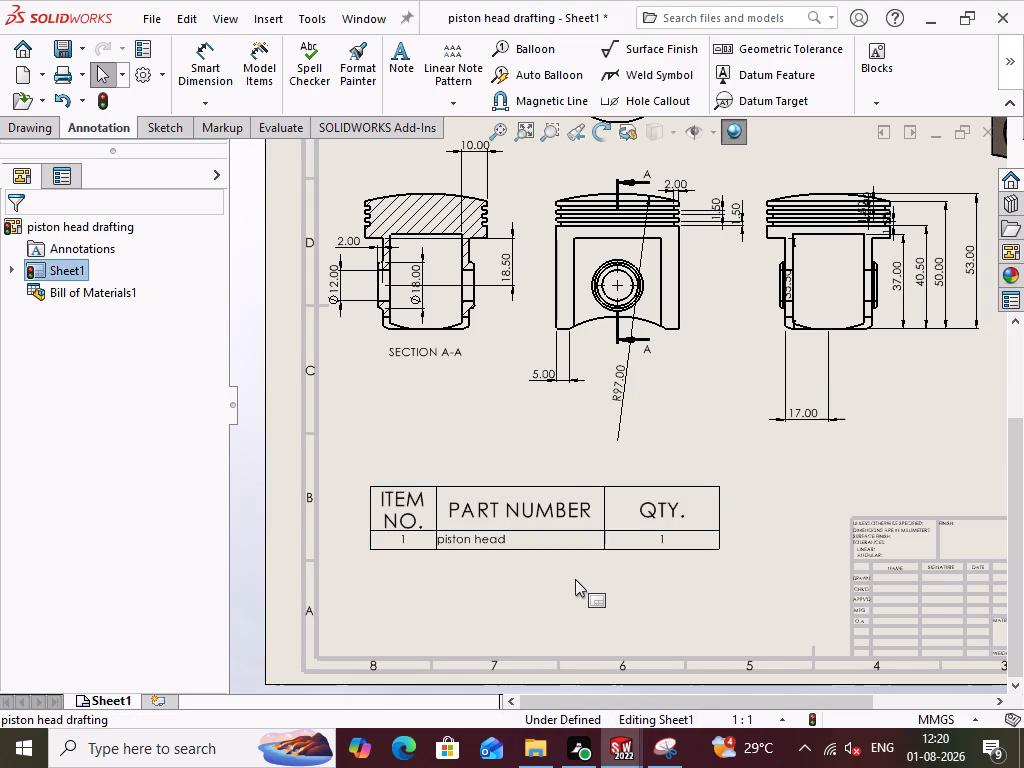
Centre the piston head entry horizontally in the PART NUMBER column of the bill of materials.
click(466, 537)
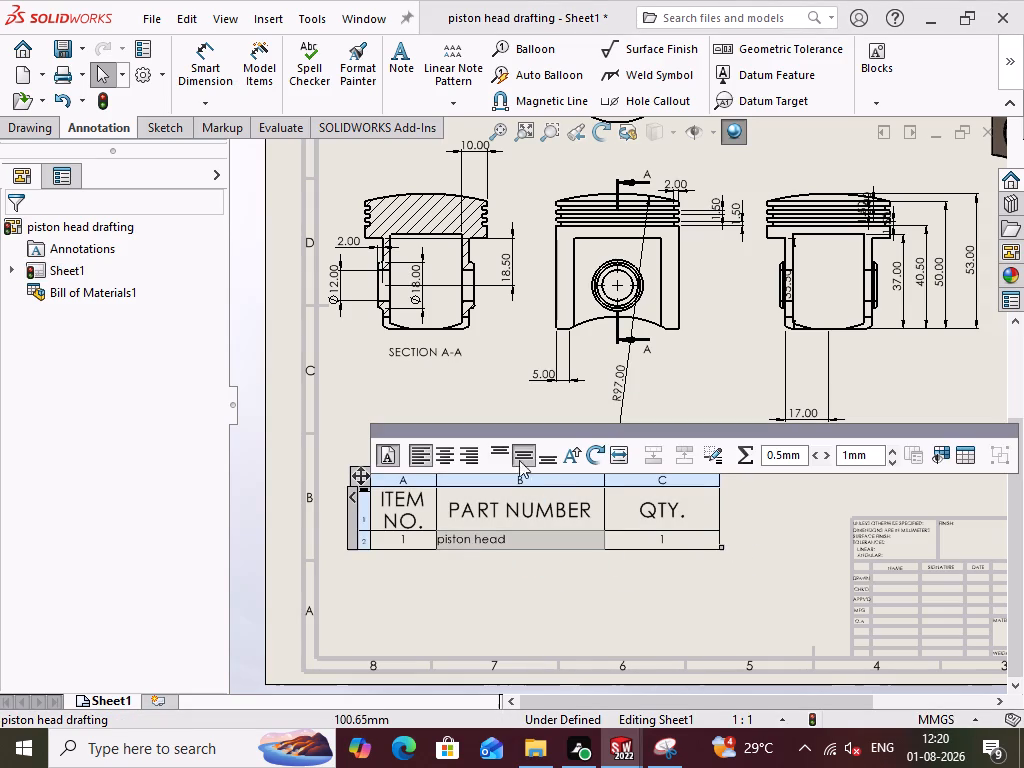
click(443, 457)
click(508, 601)
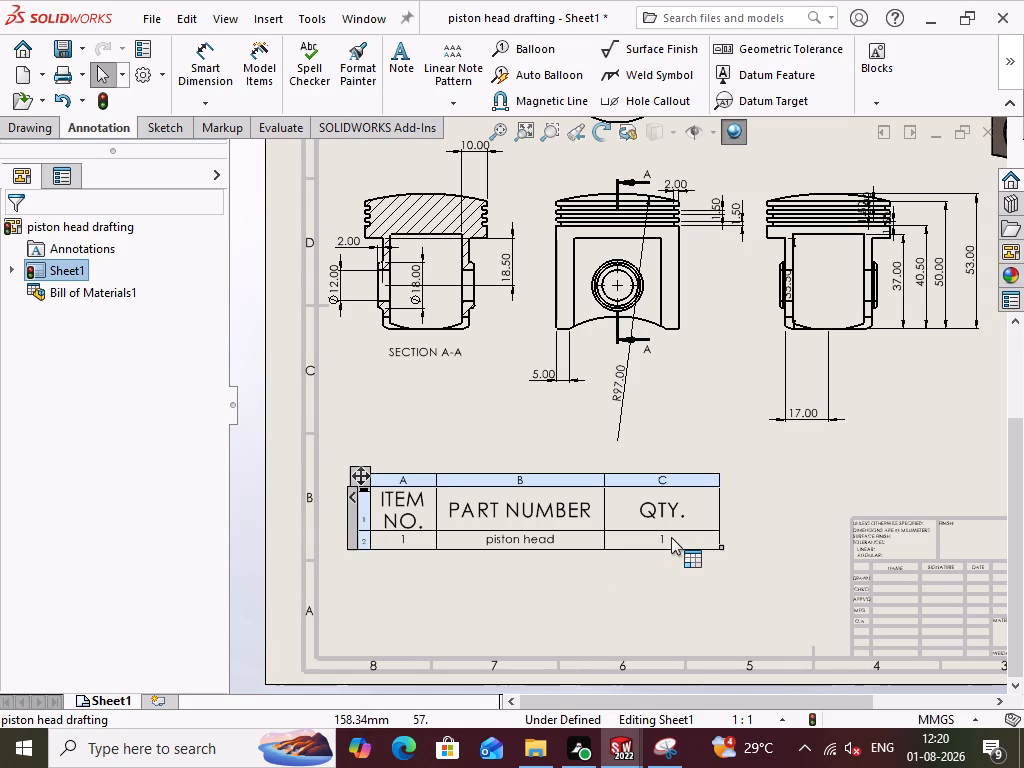
click(664, 573)
Examine the whole drawing sheet, checking the arrangement of the views, dimensions and bill of materials.
scroll(749, 581, up, 2)
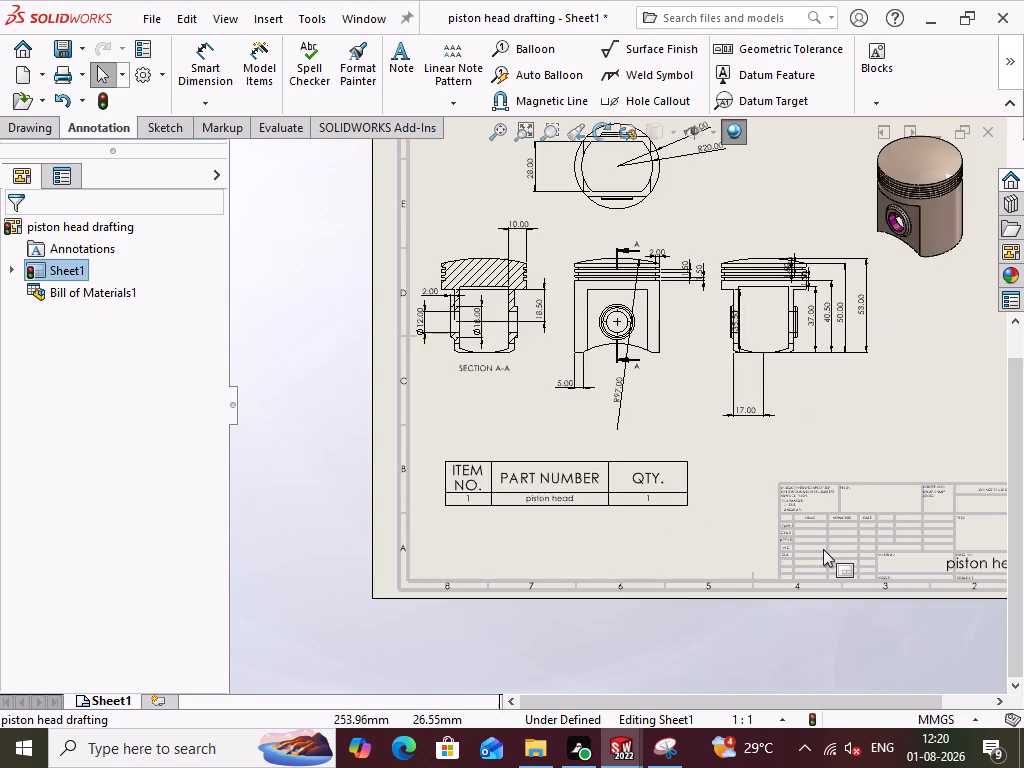
scroll(823, 549, up, 2)
scroll(958, 488, up, 1)
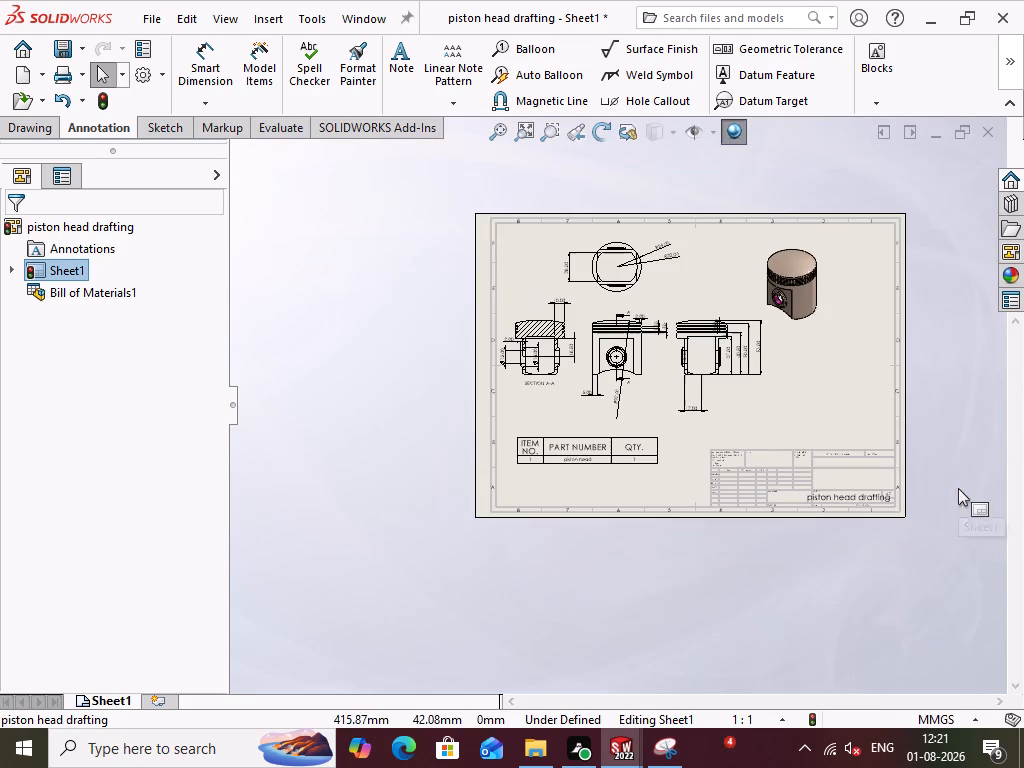
scroll(951, 468, down, 1)
scroll(688, 355, down, 1)
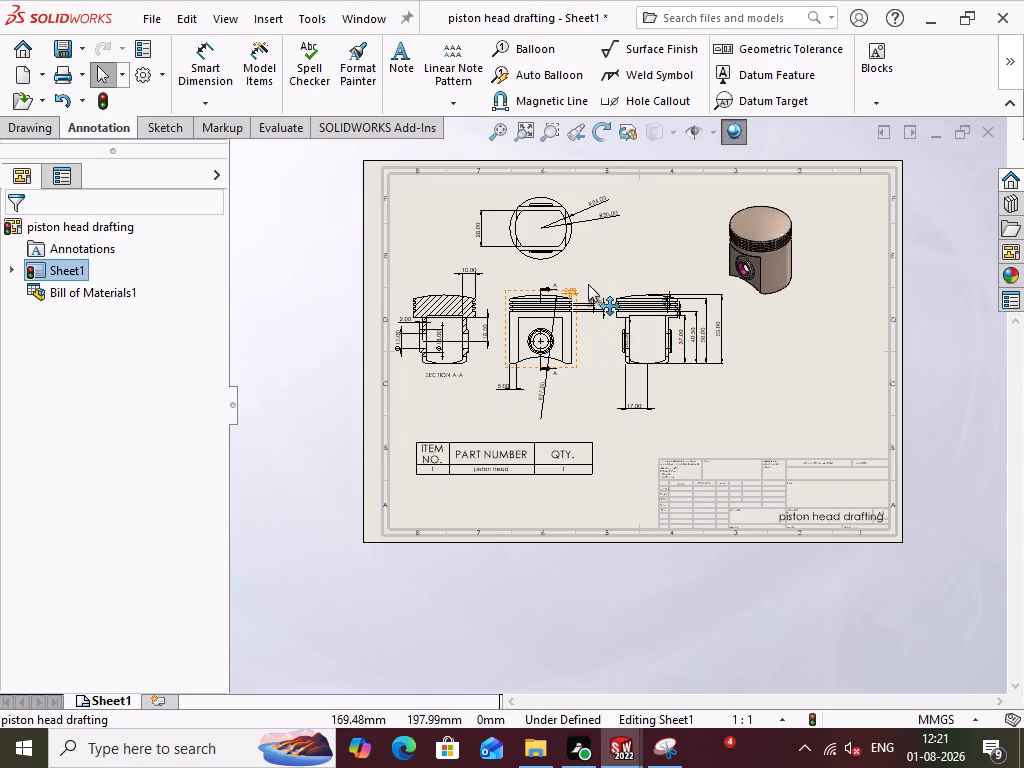
scroll(588, 284, down, 2)
key(ctrl+1)
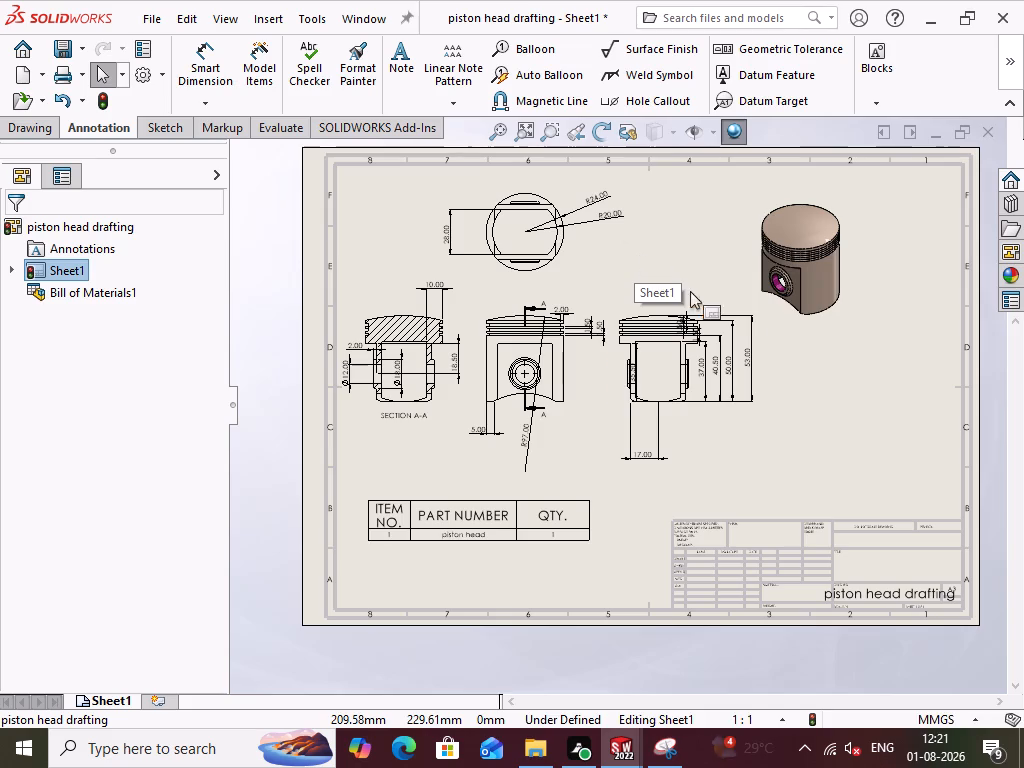
scroll(784, 368, down, 1)
scroll(791, 382, up, 1)
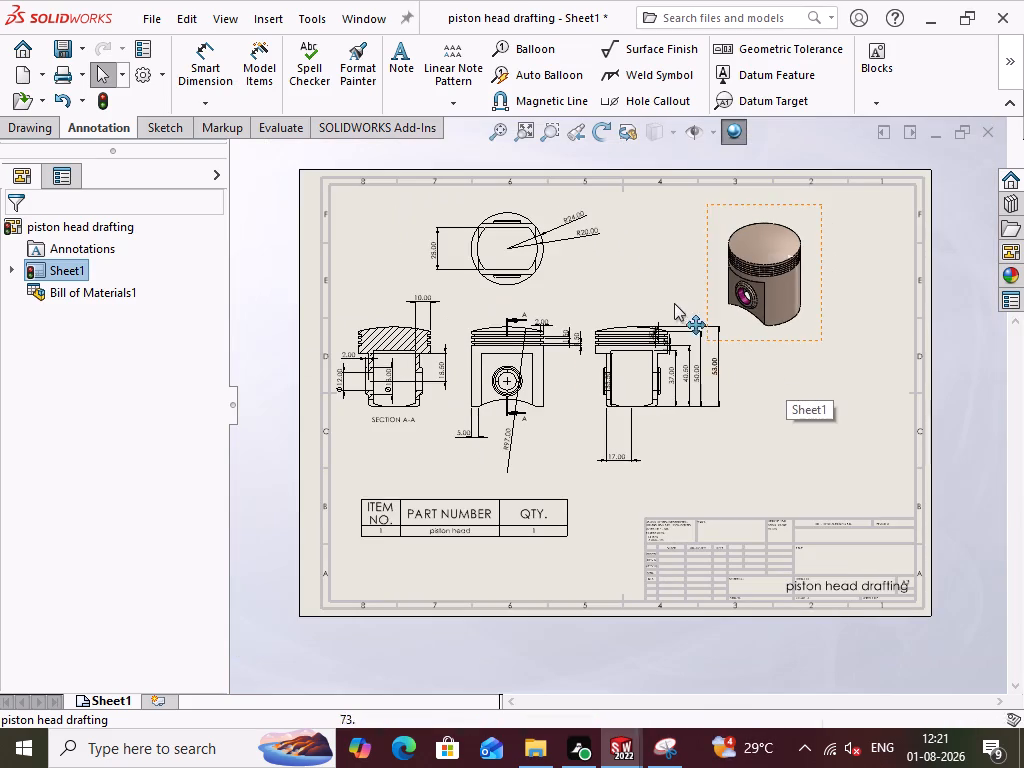
scroll(669, 301, down, 1)
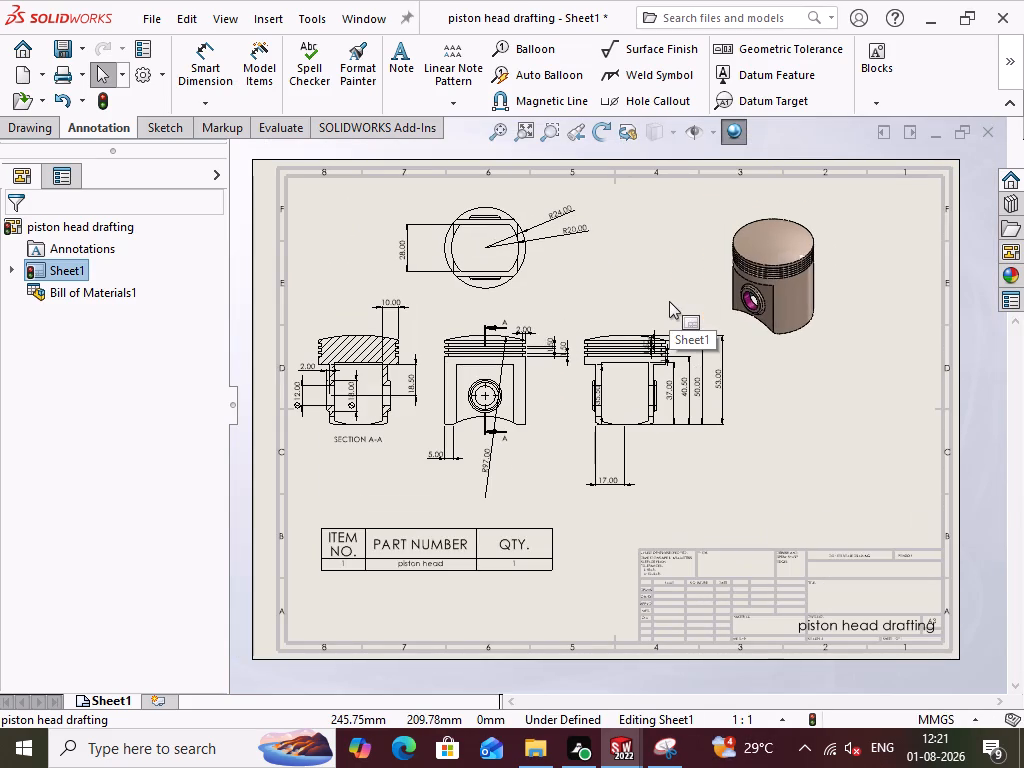
scroll(589, 279, up, 1)
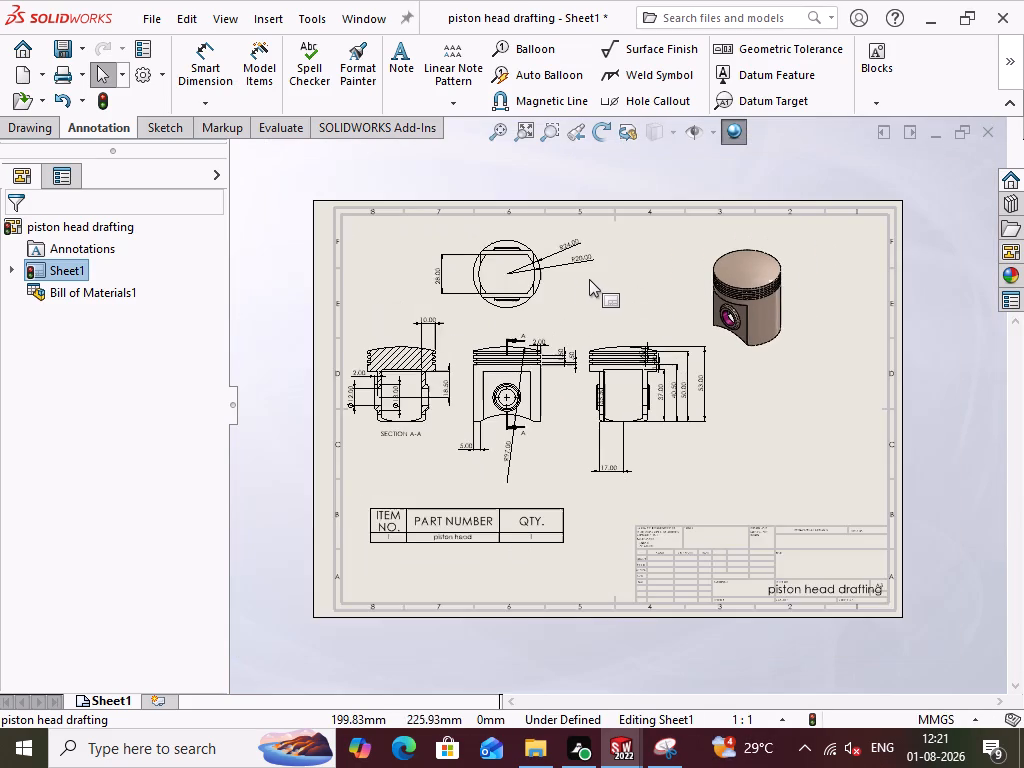
scroll(595, 279, down, 1)
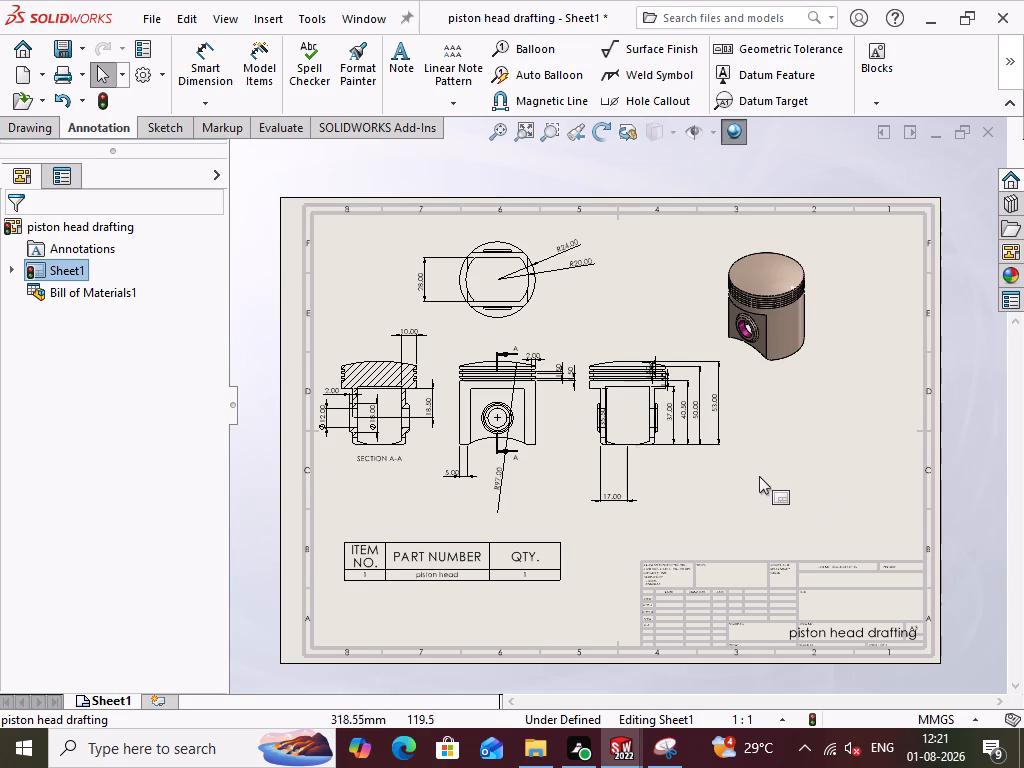
scroll(759, 476, down, 1)
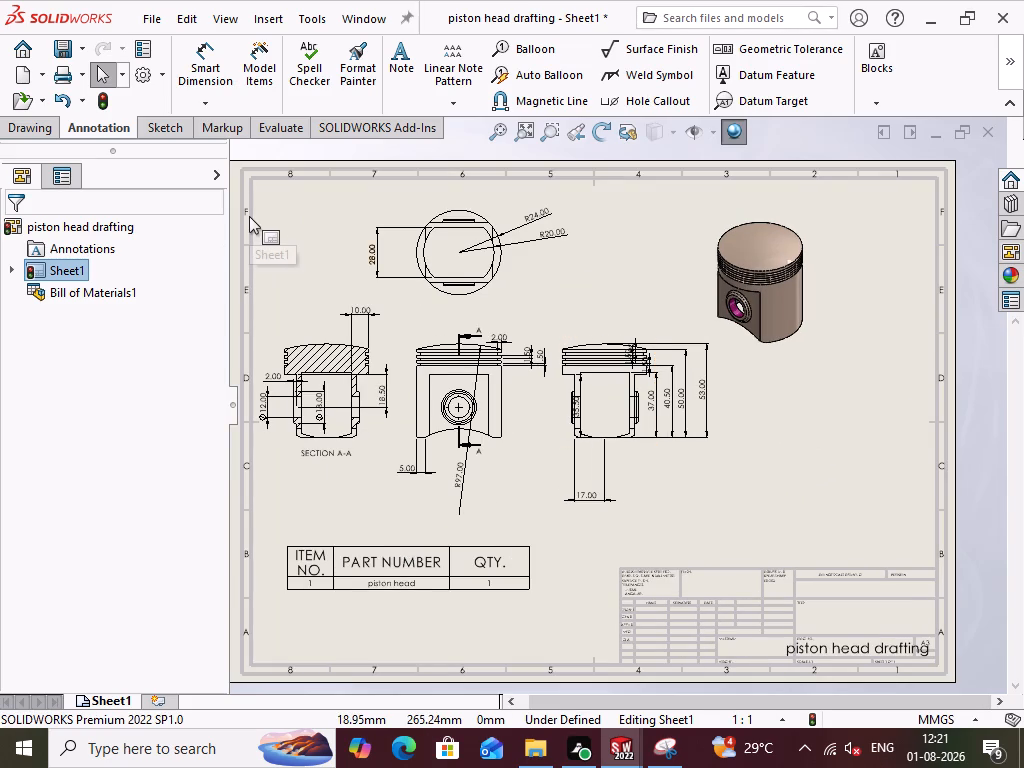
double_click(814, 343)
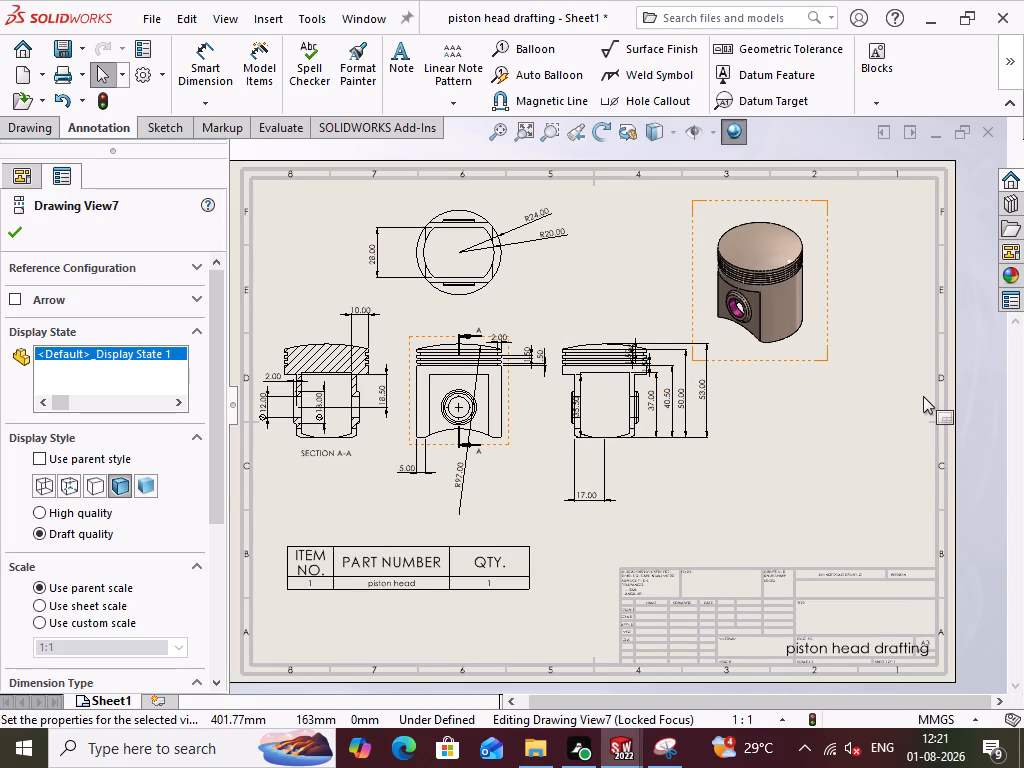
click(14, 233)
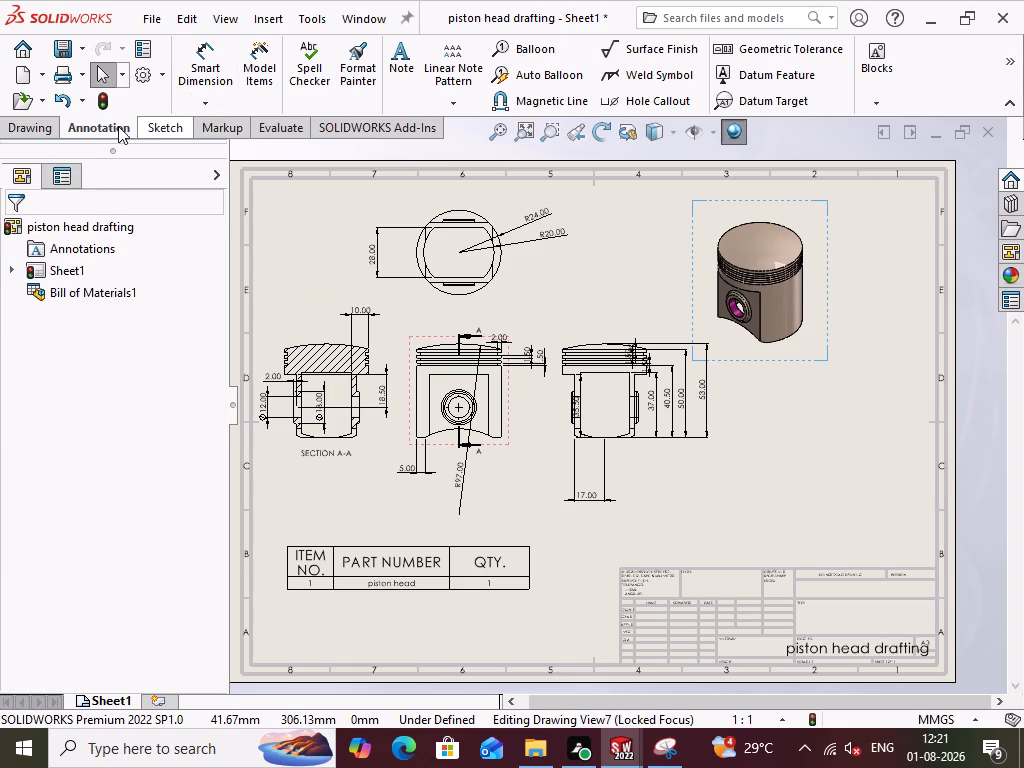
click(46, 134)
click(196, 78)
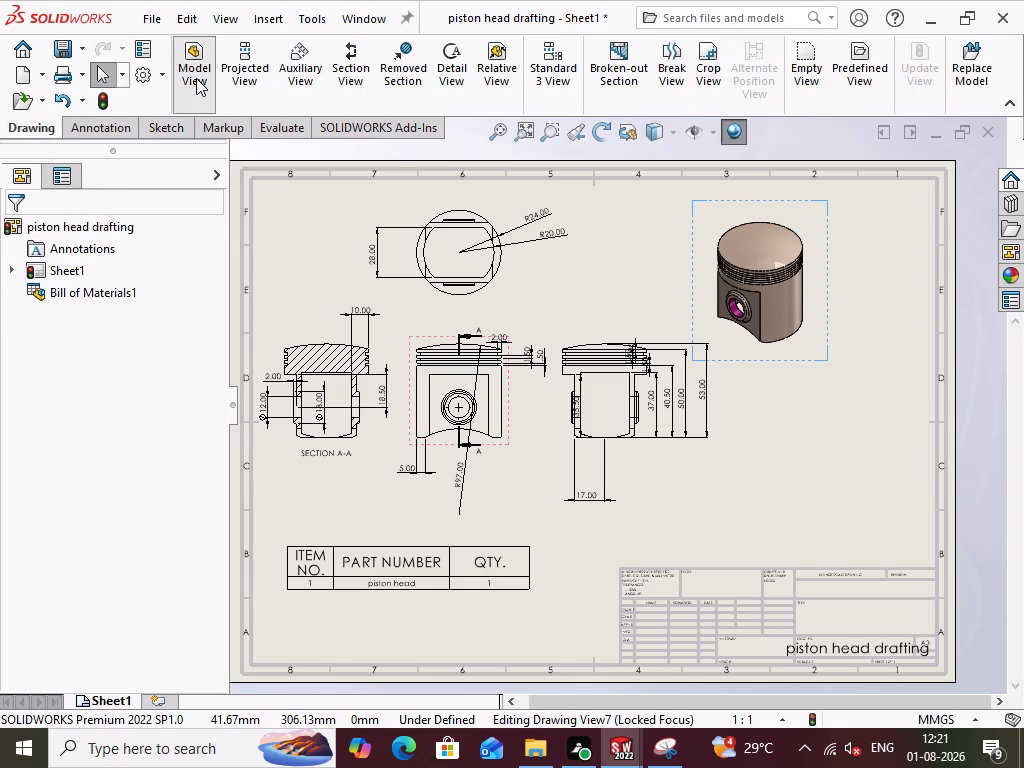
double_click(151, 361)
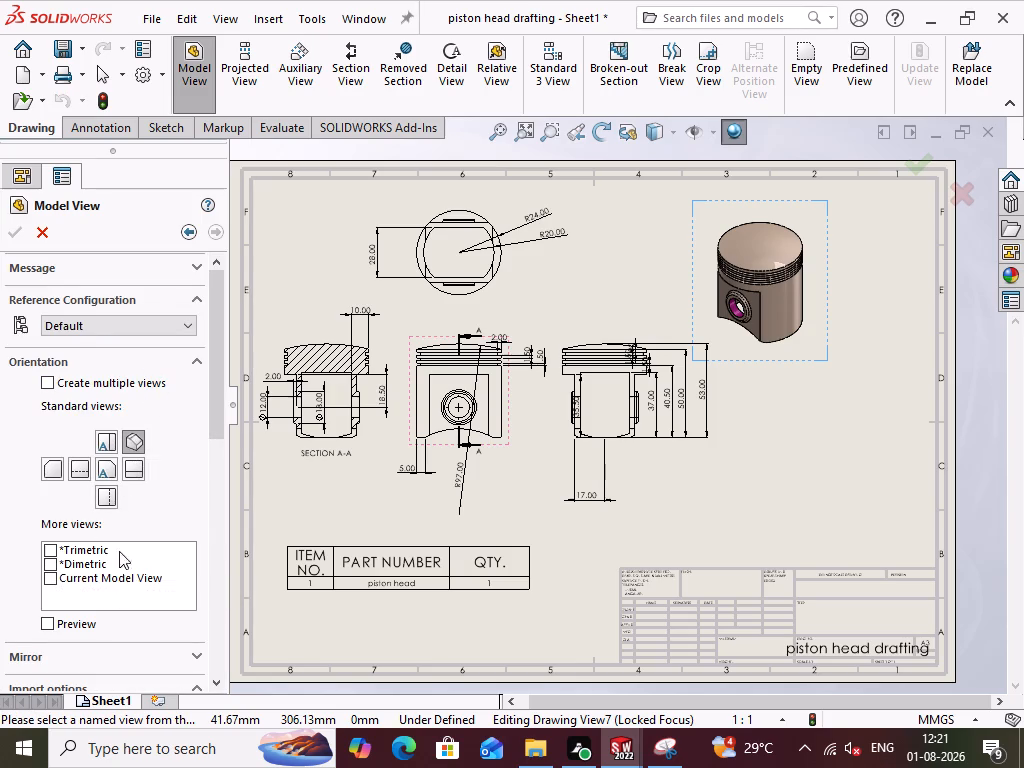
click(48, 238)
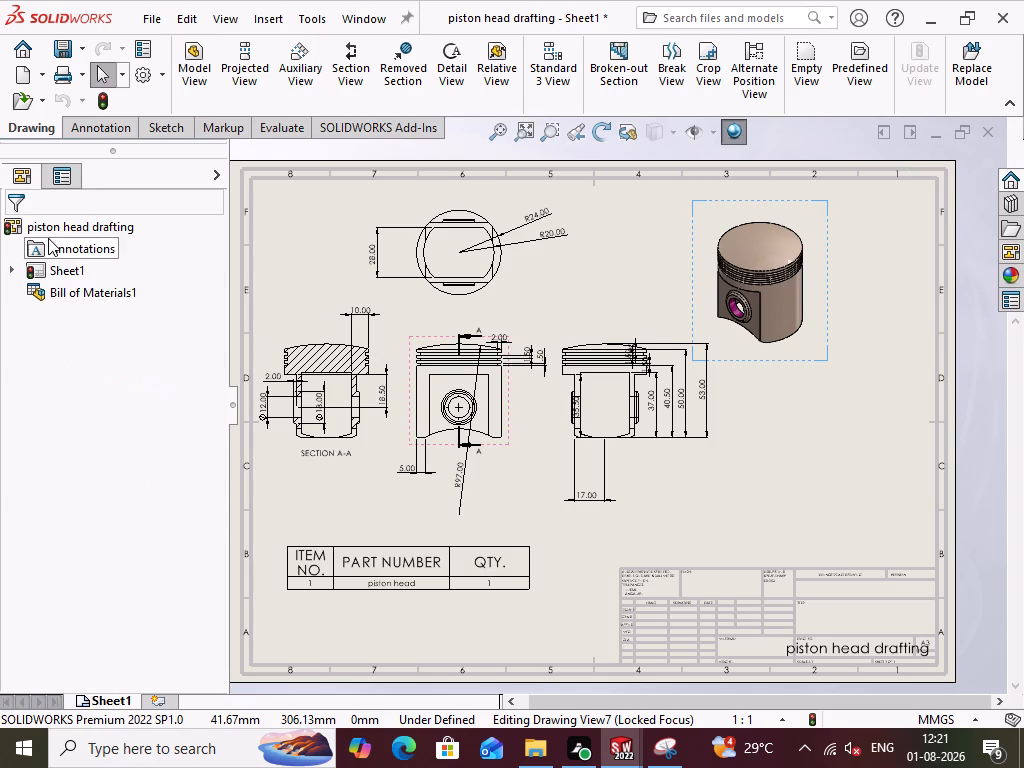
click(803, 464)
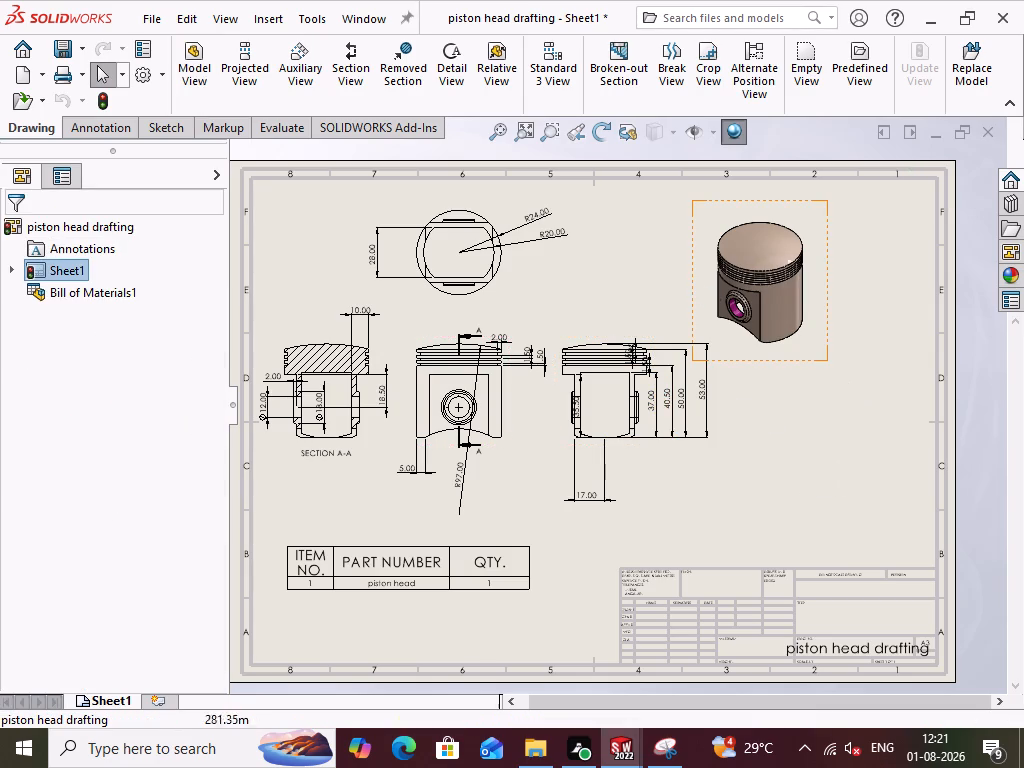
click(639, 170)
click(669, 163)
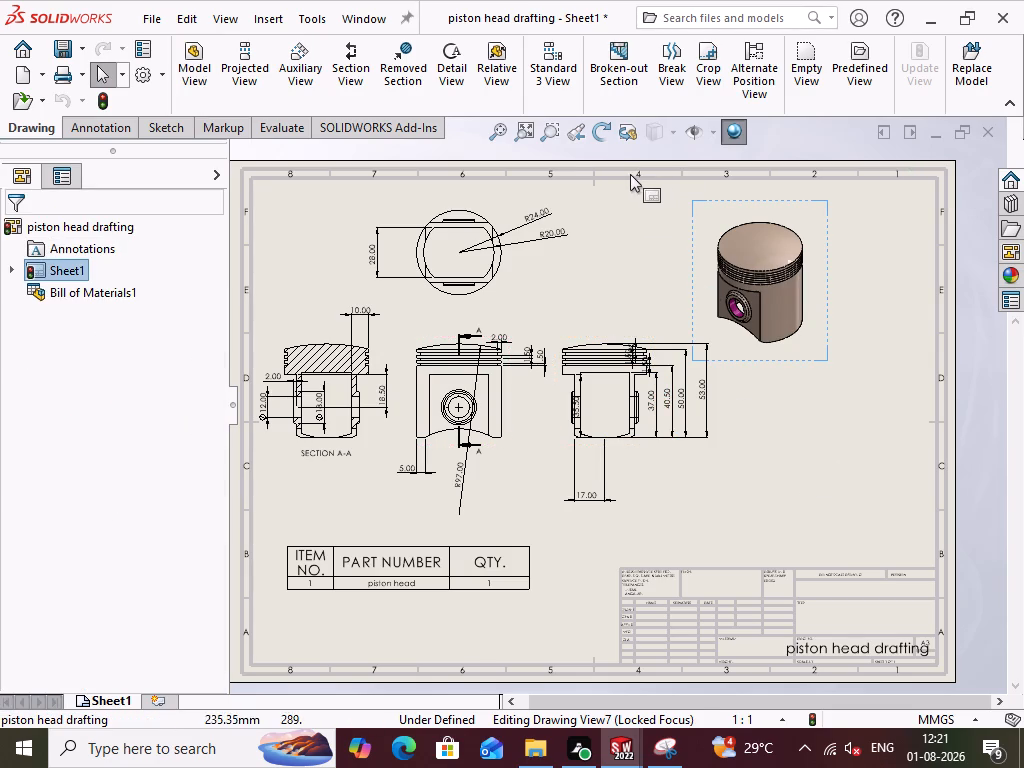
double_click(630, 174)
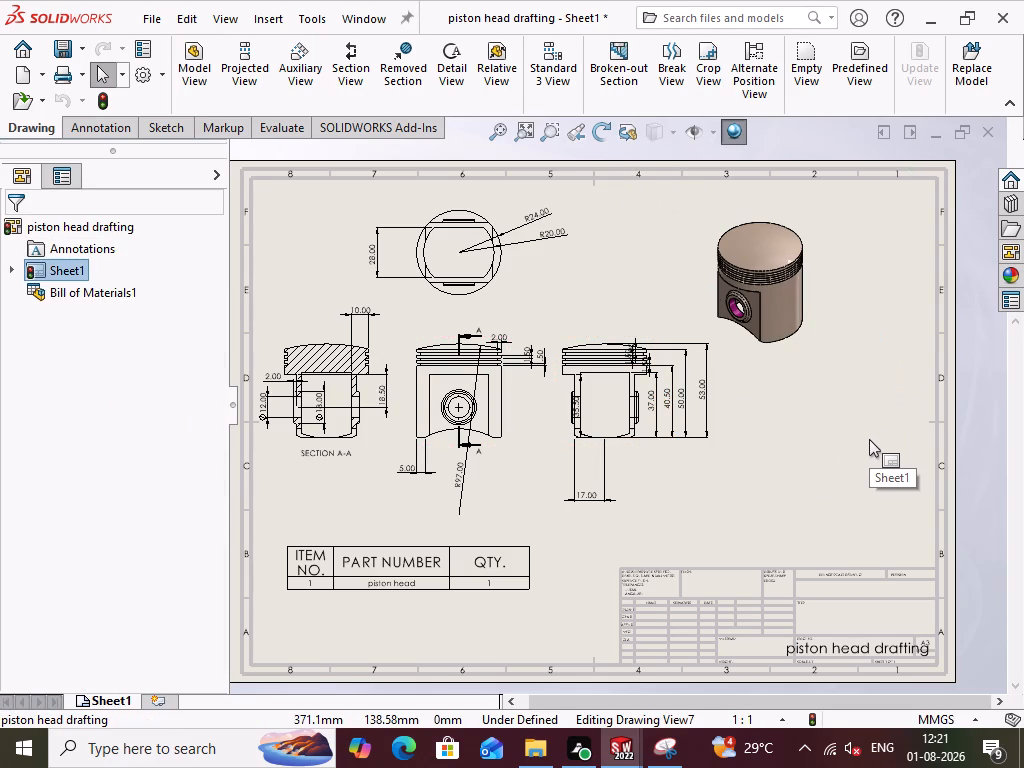
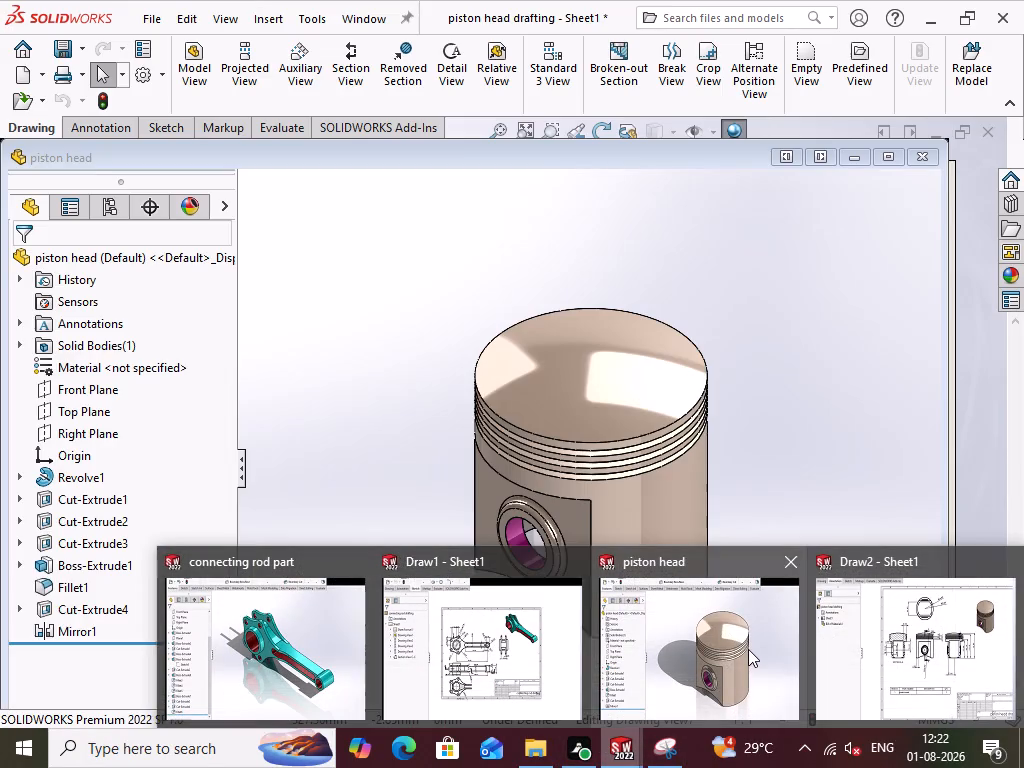
Switch to the piston head part and examine it from several angles in Shaded With Edges display.
click(748, 649)
click(475, 544)
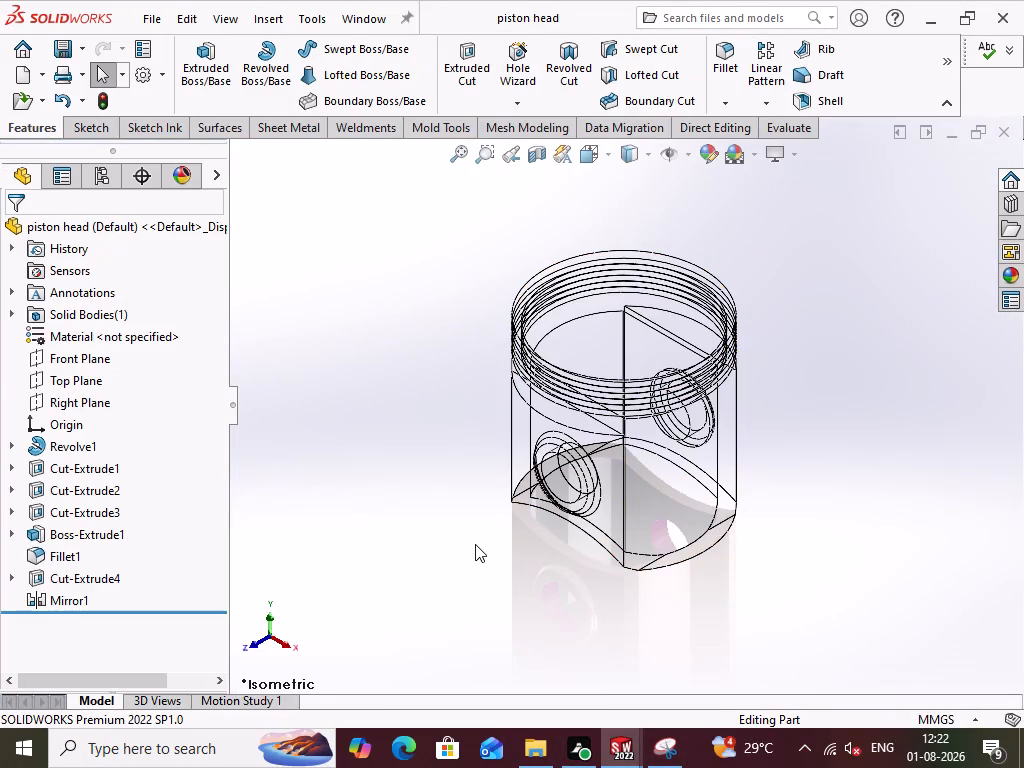
middle_drag(823, 555, 754, 460)
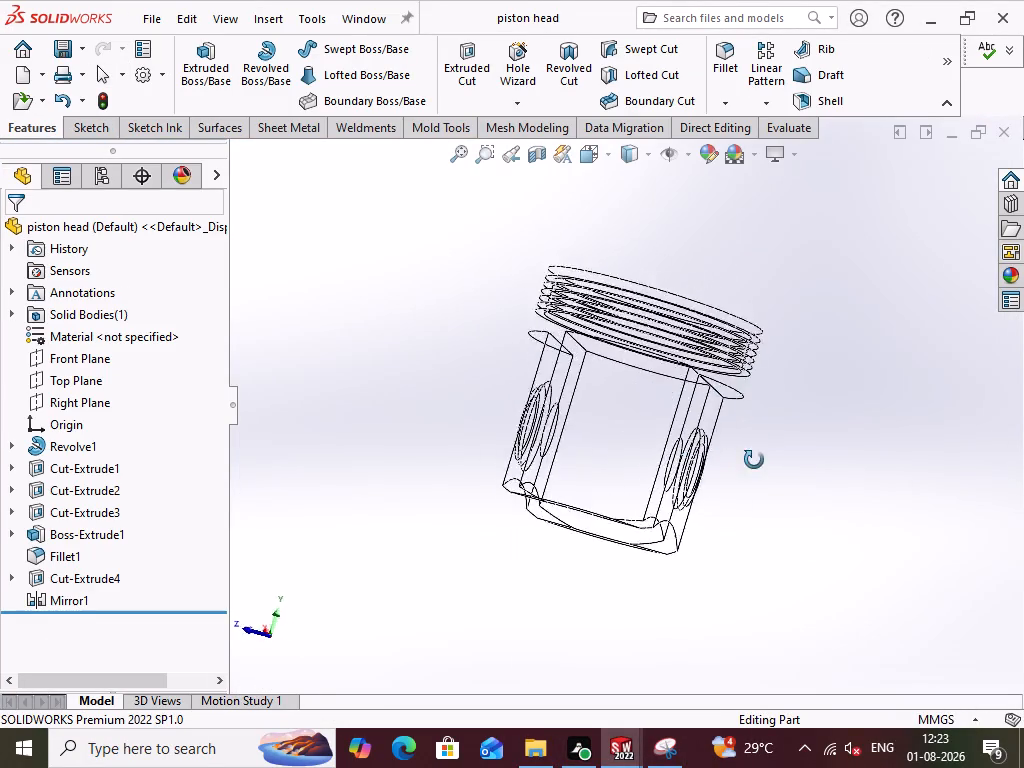
middle_drag(754, 460, 848, 530)
click(652, 152)
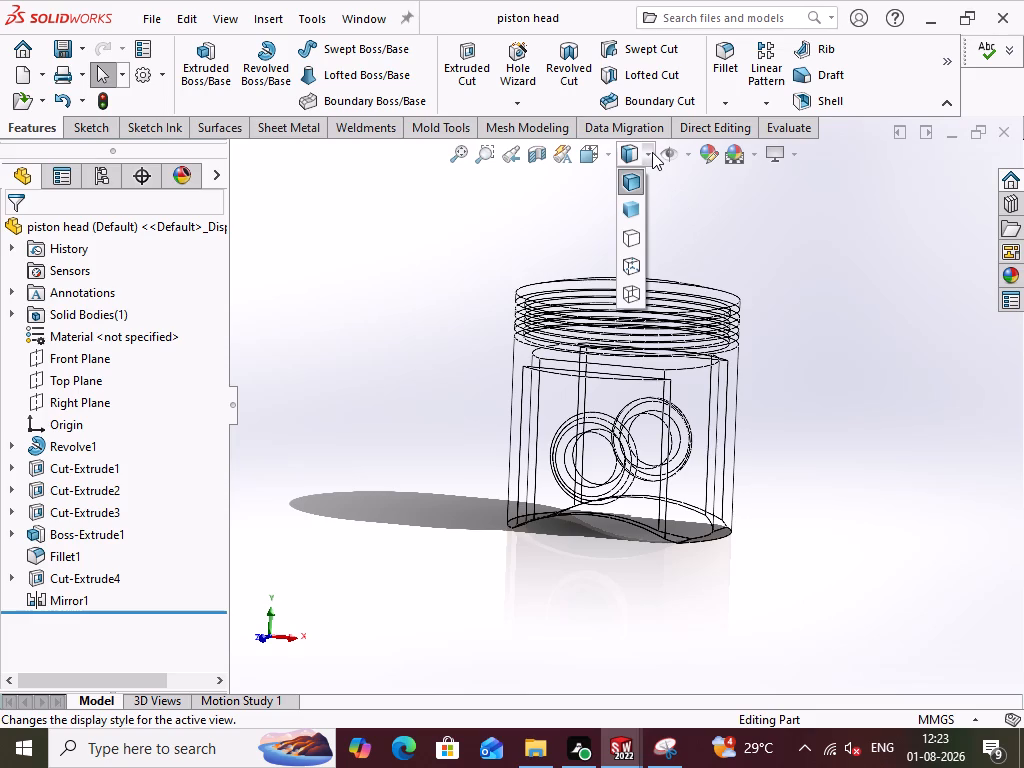
click(639, 176)
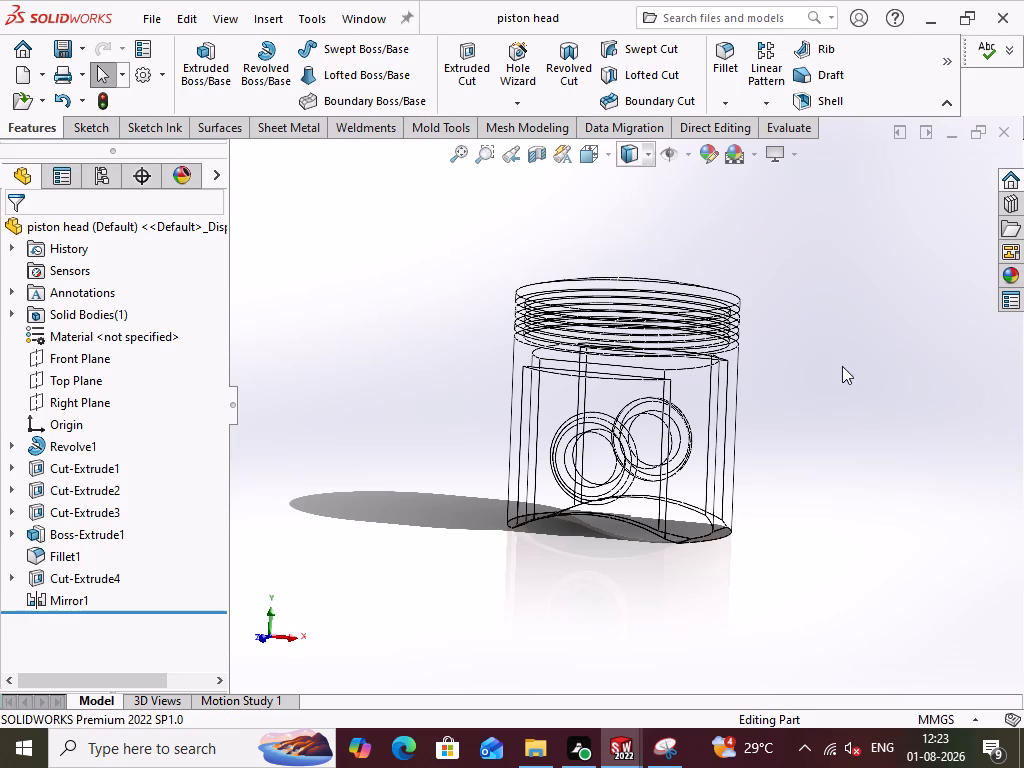
middle_drag(842, 366, 848, 425)
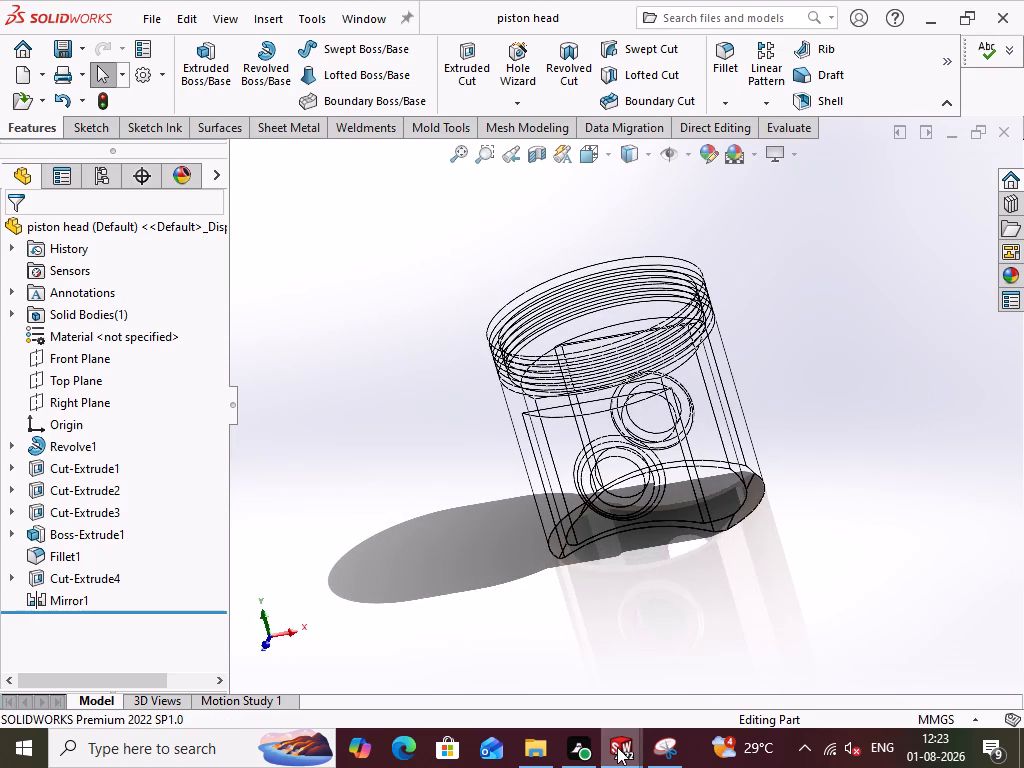
Return to the piston head drafting drawing and save it.
click(885, 647)
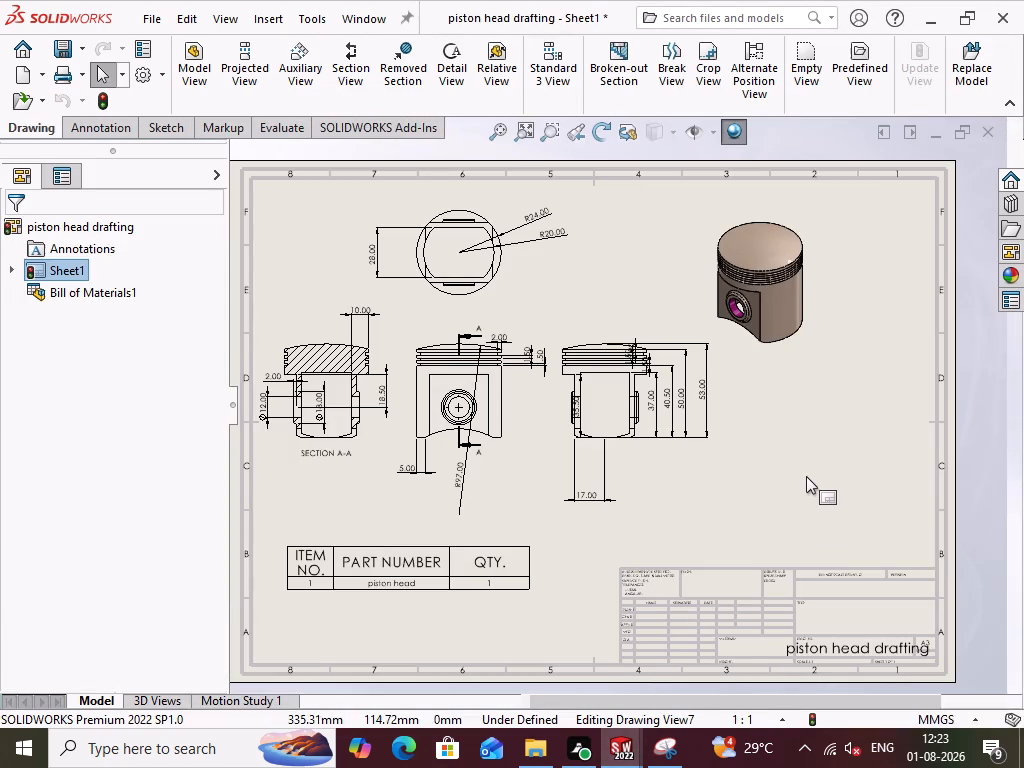
key(ctrl+s)
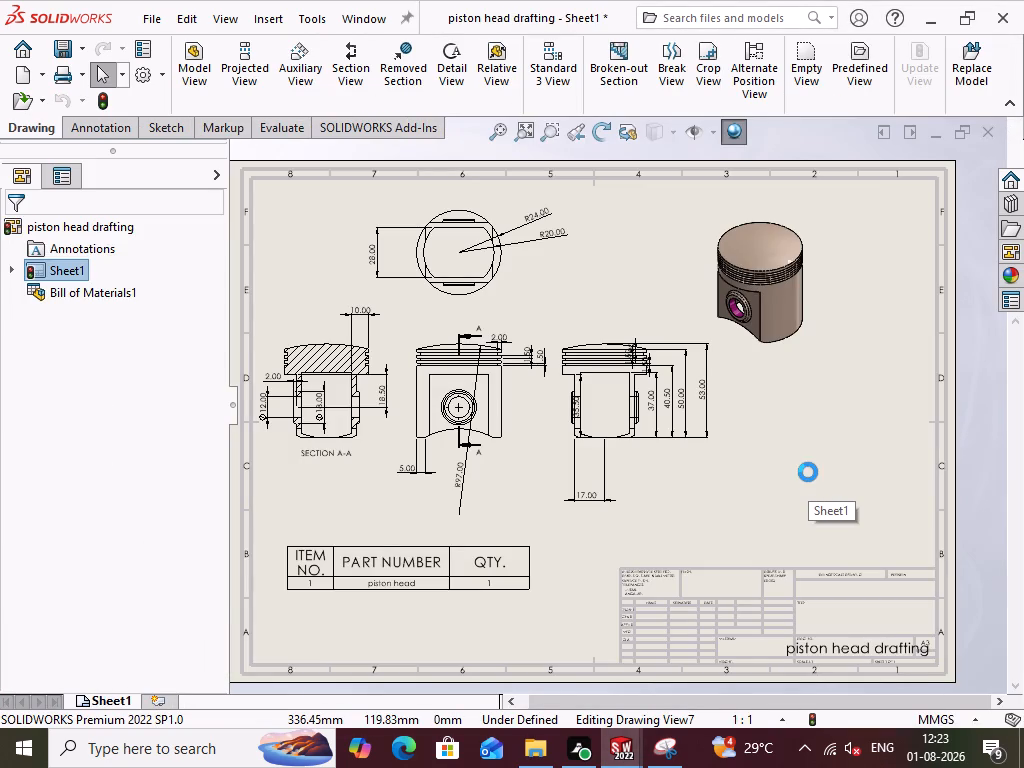
click(739, 463)
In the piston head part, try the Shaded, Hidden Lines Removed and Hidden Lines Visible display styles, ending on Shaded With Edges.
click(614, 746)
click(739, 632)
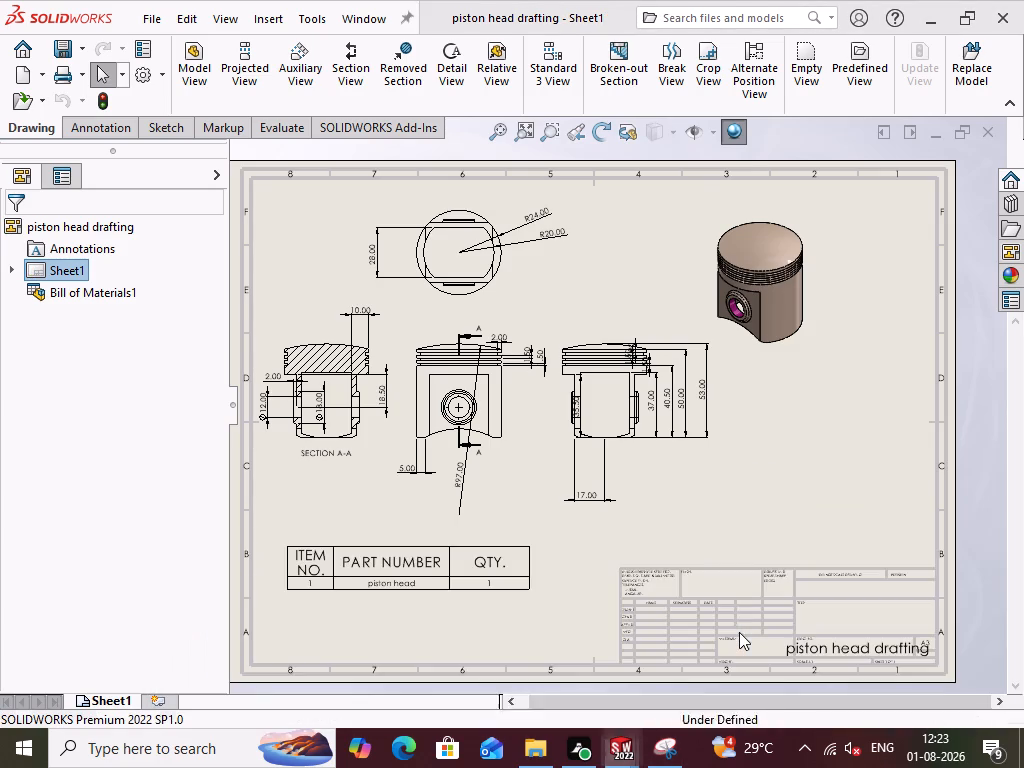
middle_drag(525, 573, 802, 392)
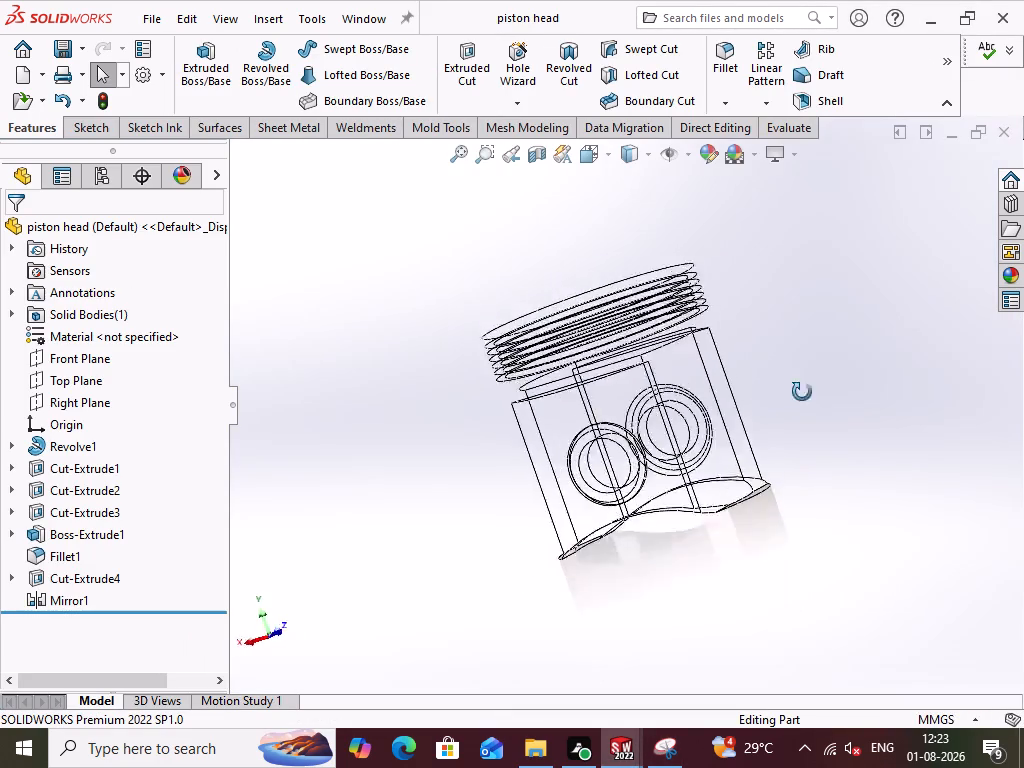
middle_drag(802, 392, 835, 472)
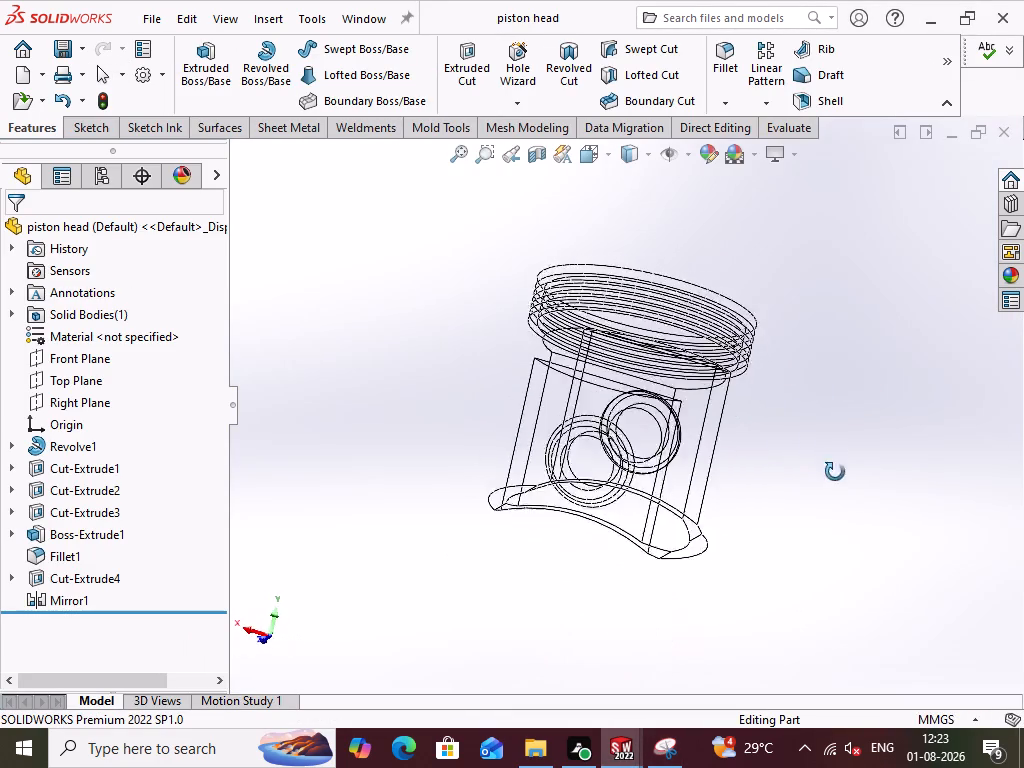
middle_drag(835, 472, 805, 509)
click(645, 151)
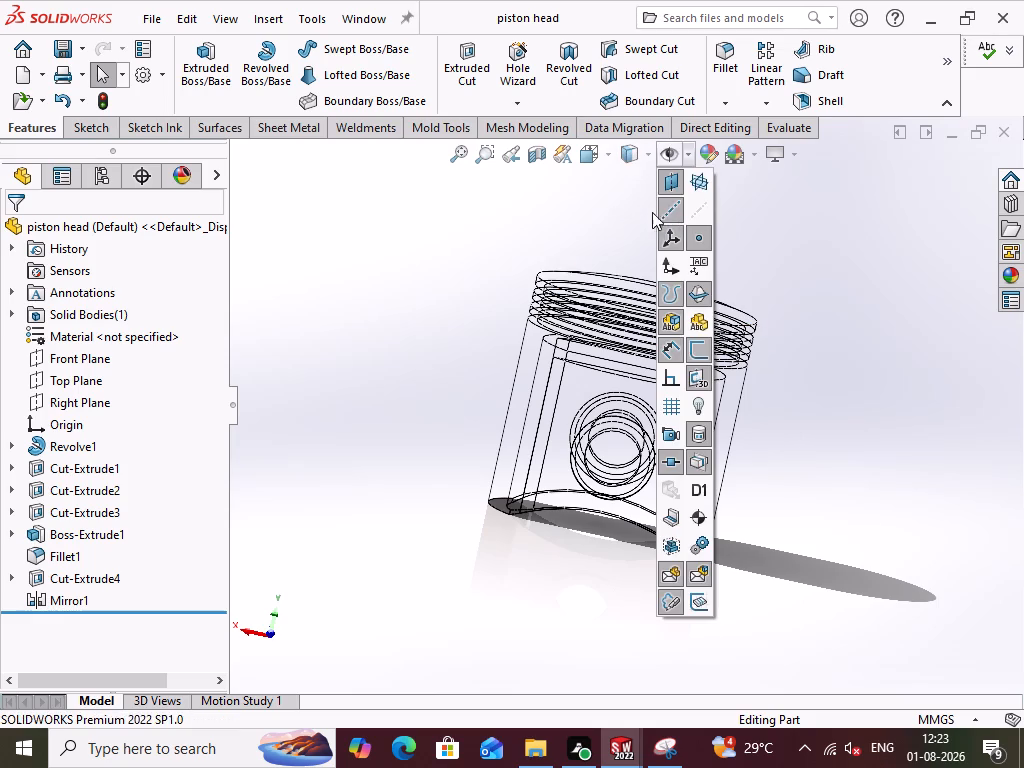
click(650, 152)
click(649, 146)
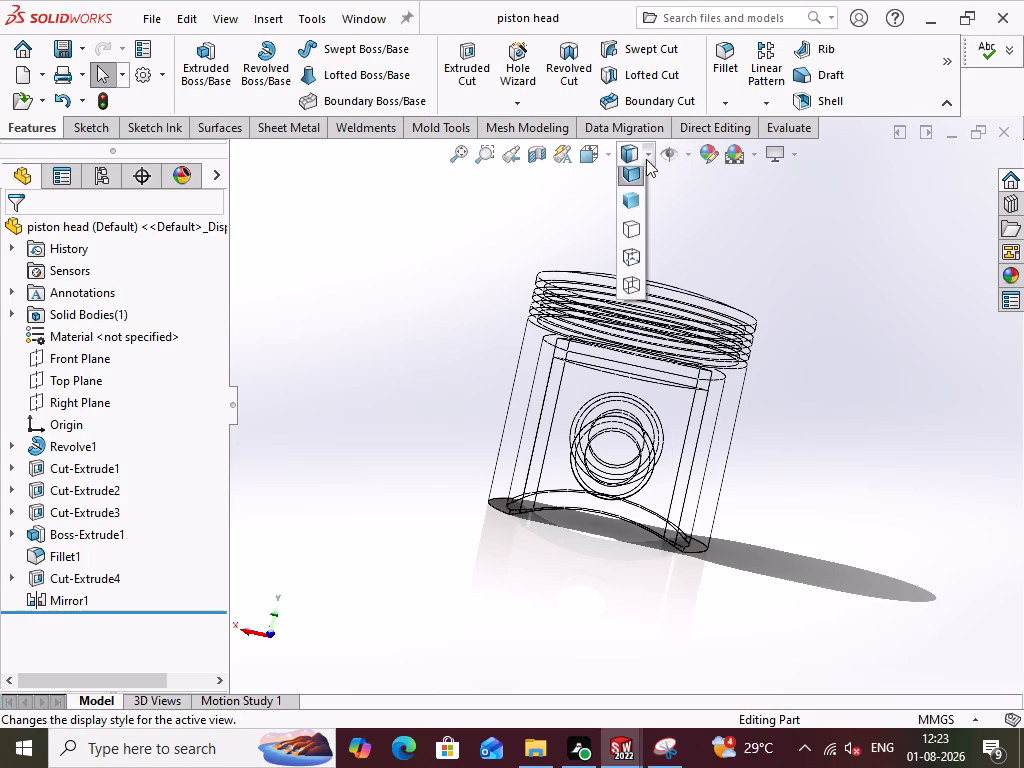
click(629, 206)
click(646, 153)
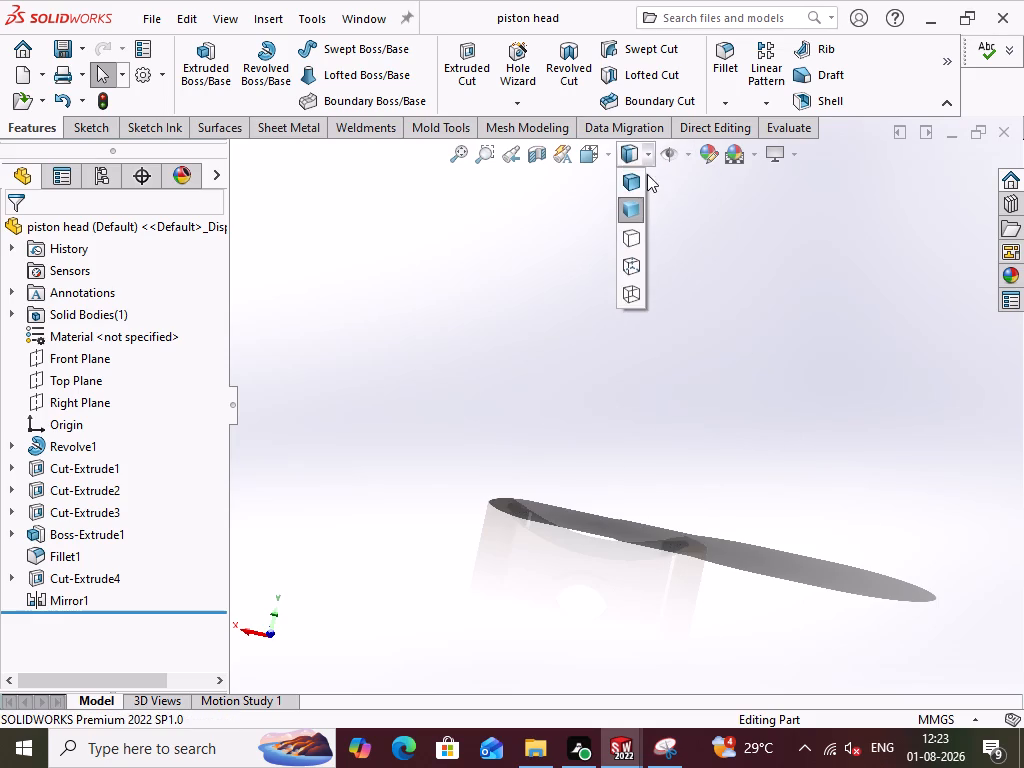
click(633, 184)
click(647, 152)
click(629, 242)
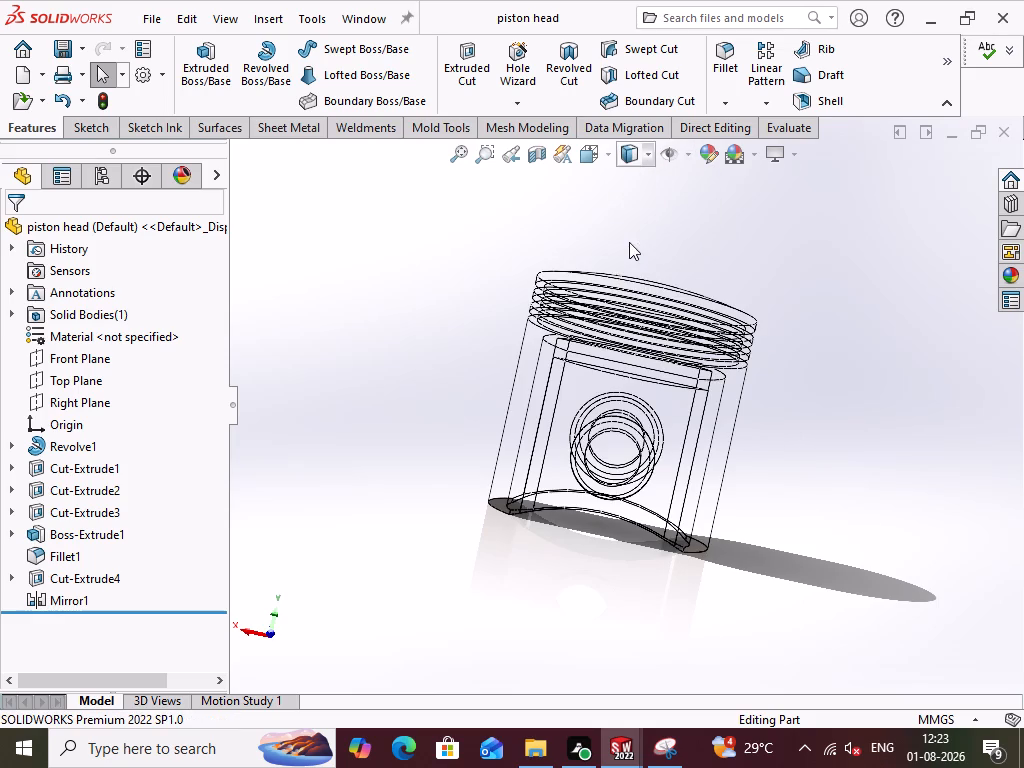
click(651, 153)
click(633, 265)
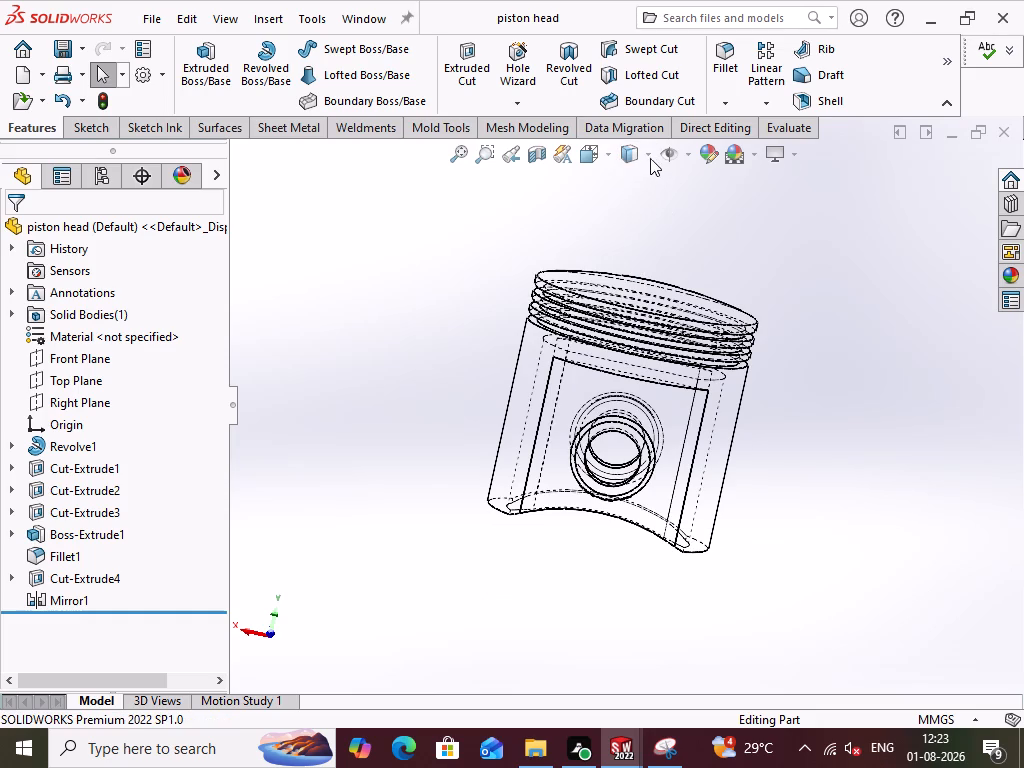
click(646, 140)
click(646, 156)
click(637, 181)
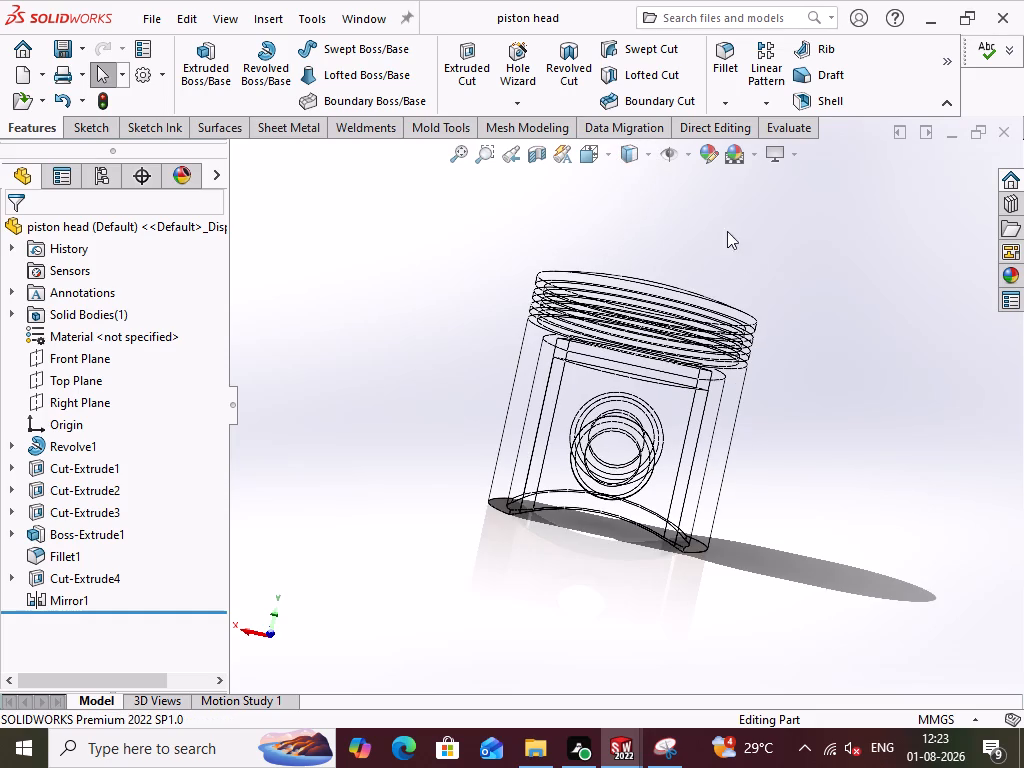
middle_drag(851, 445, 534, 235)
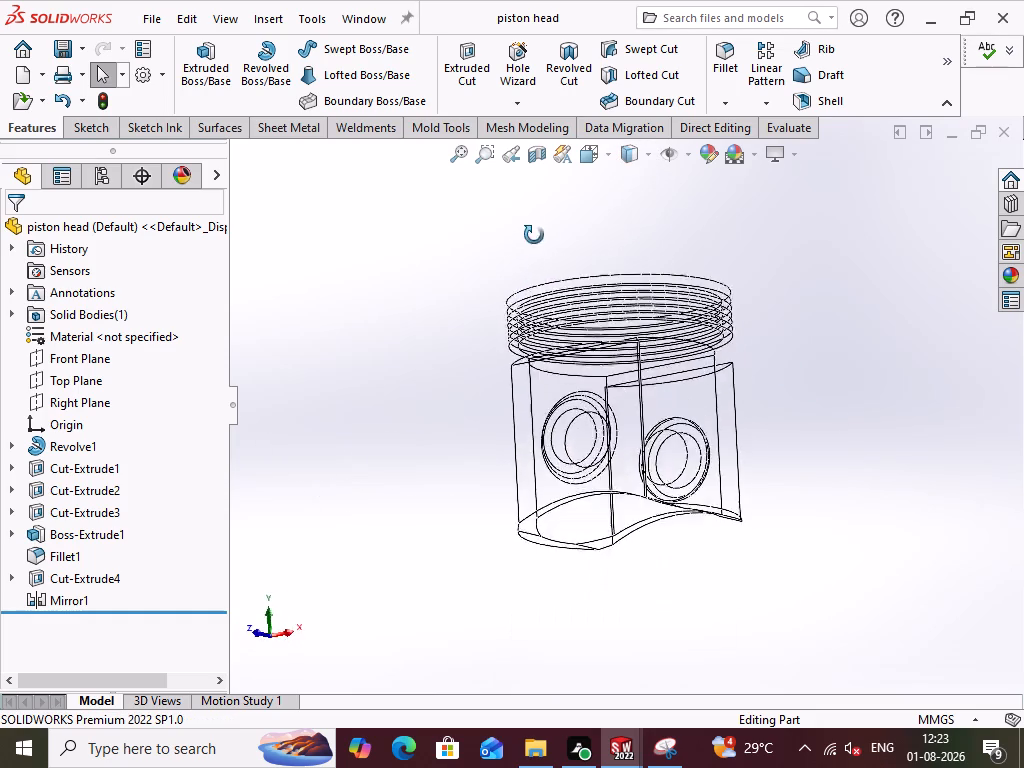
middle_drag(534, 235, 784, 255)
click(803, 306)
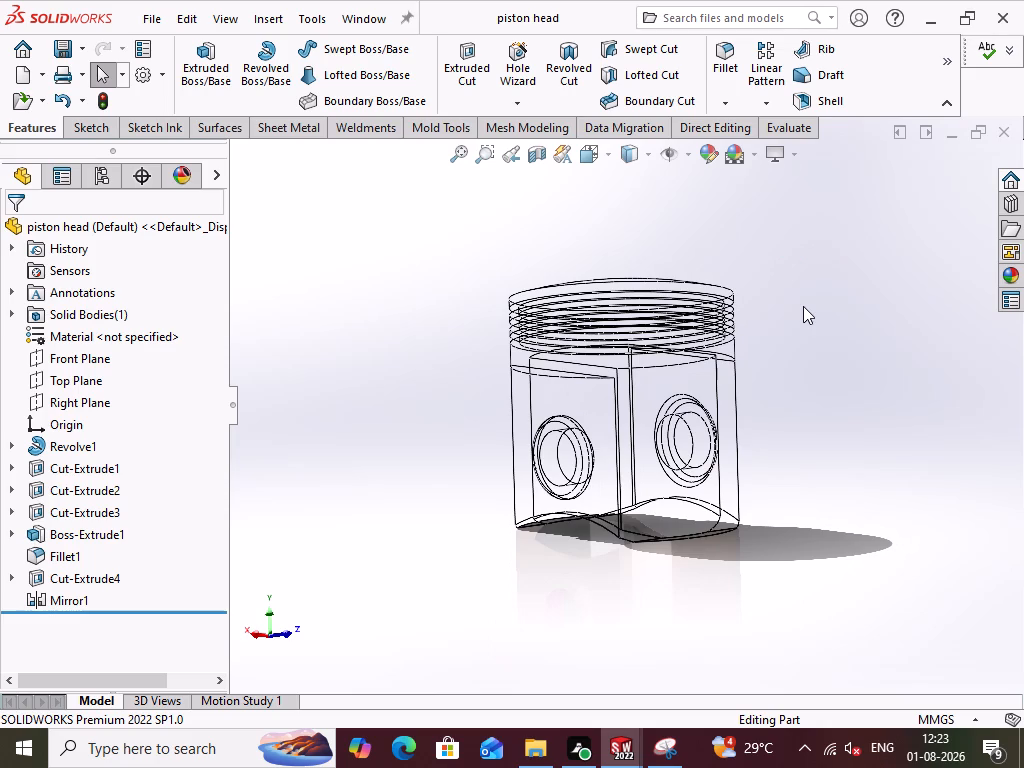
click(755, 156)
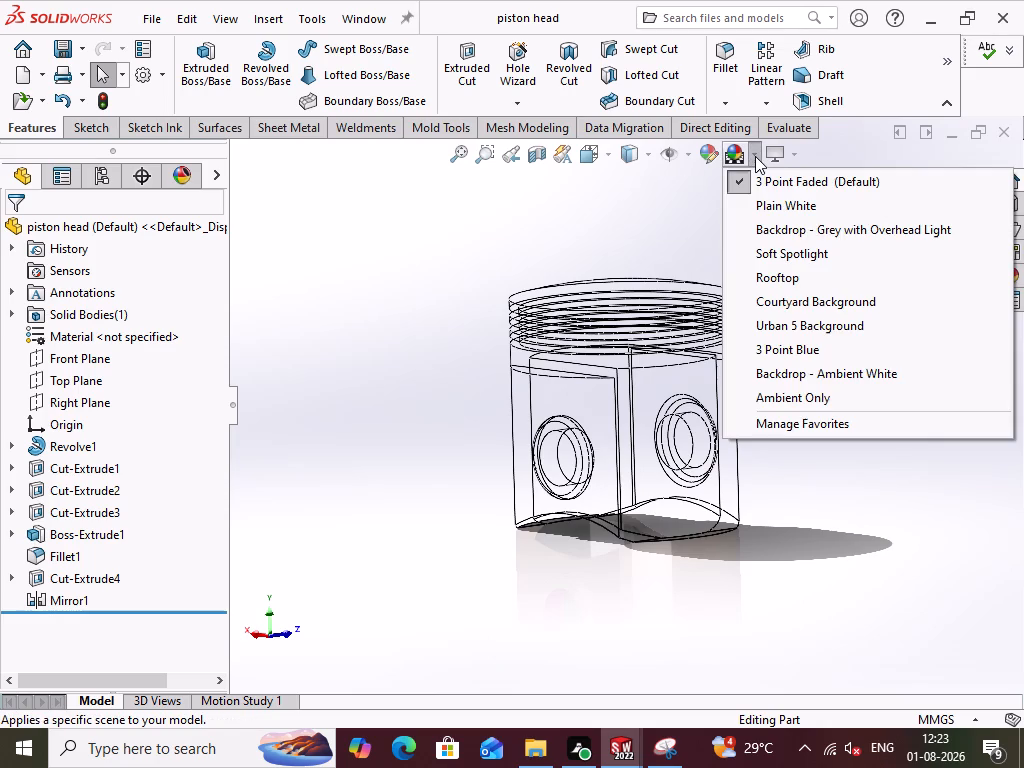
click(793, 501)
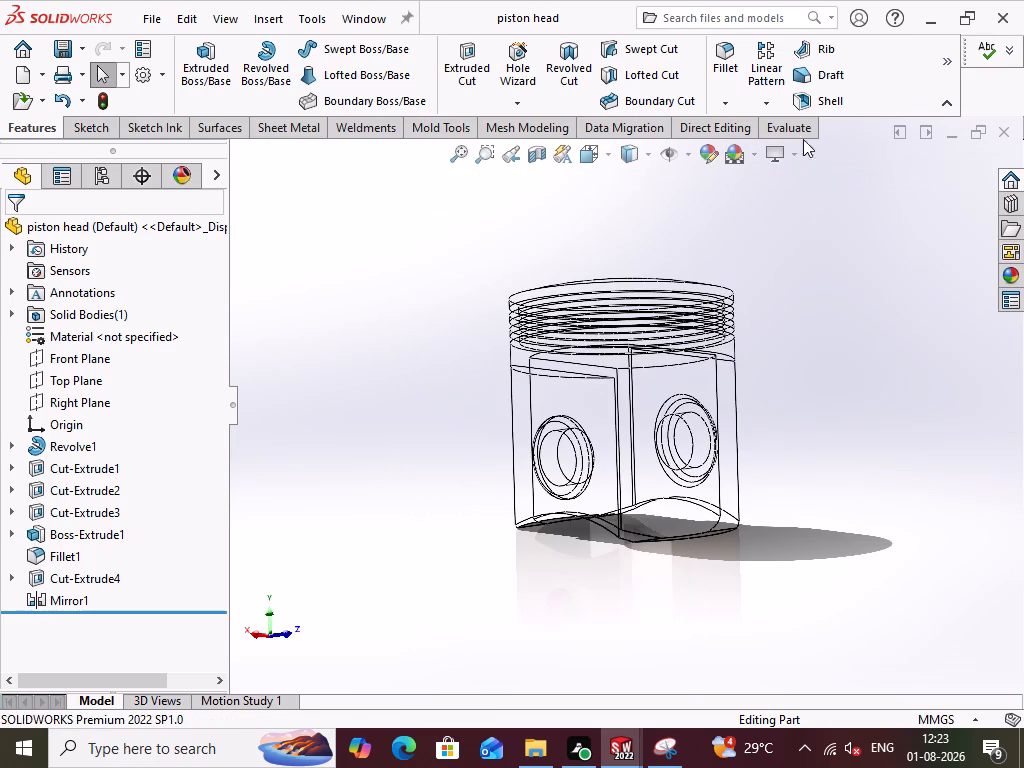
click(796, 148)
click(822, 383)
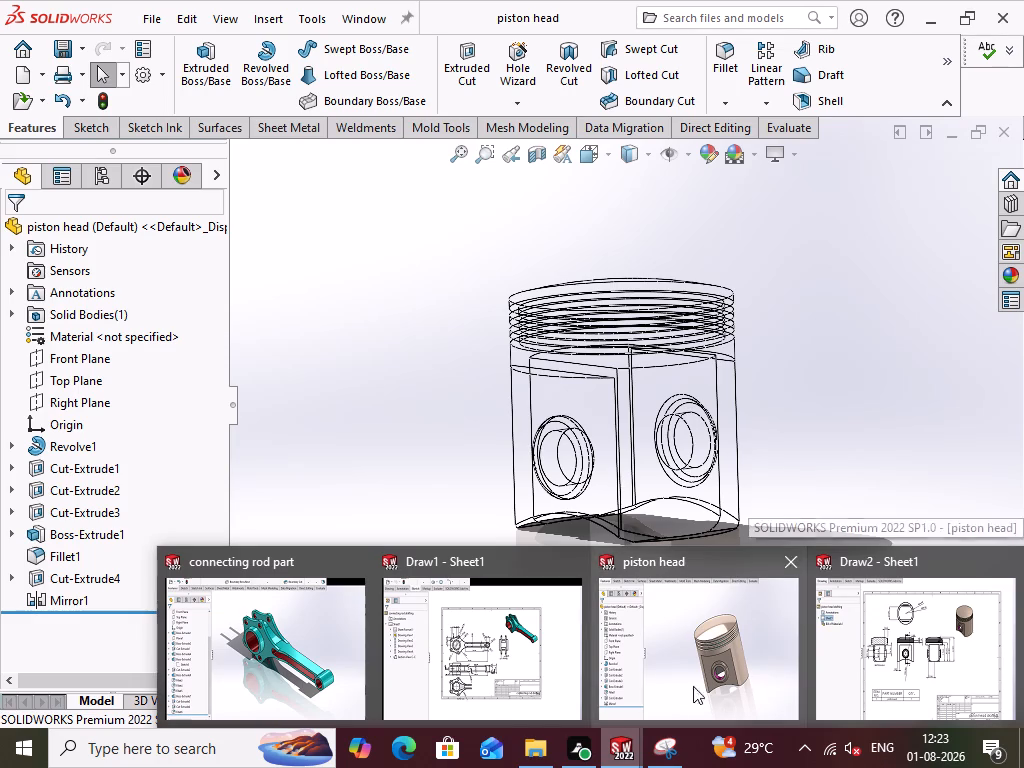
Switch back to the piston head drafting drawing and save it again.
click(868, 659)
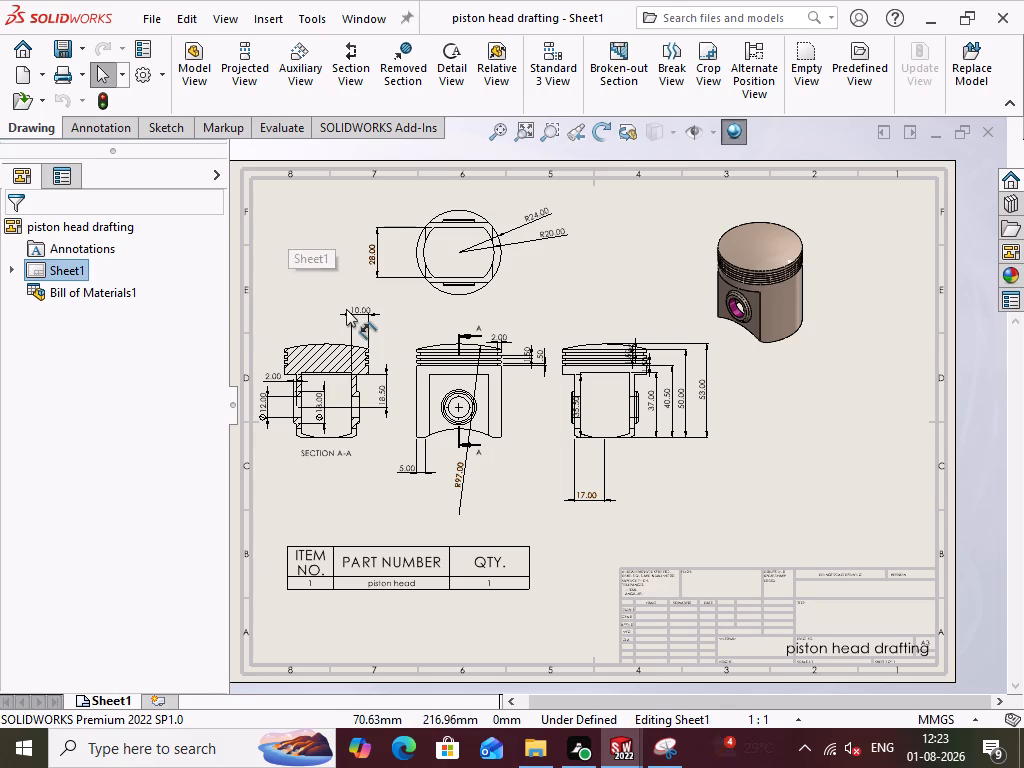
key(ctrl+s)
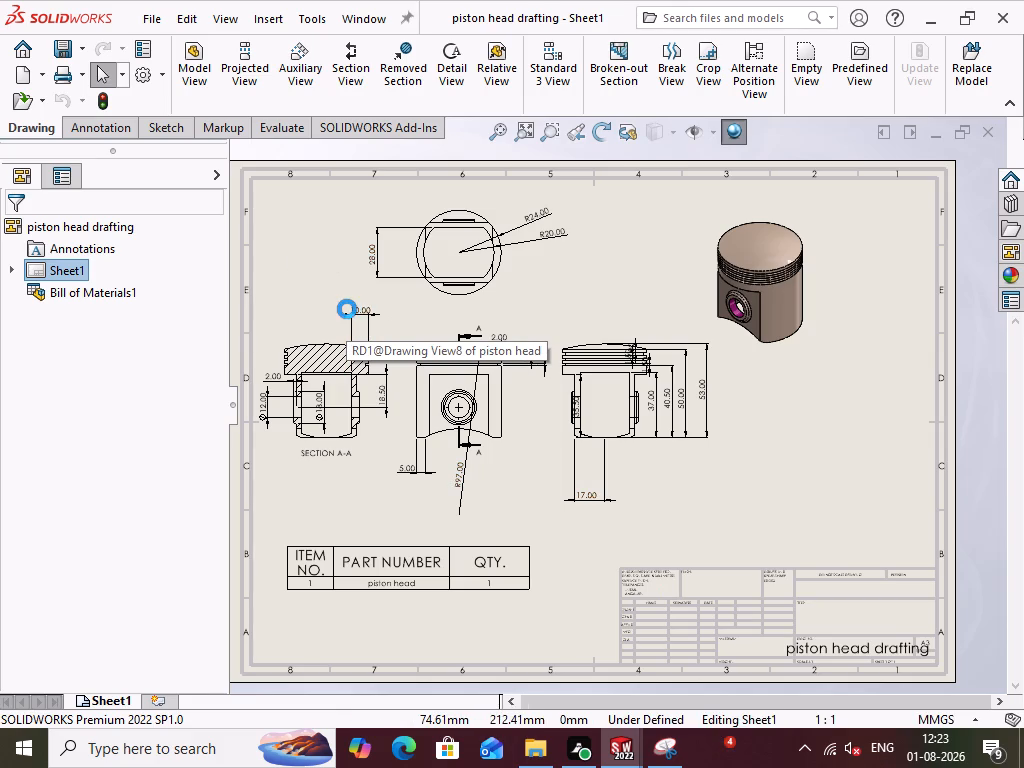
Switch to Snipping Tool and capture a rectangular snip of the whole piston head drawing sheet, border included.
click(658, 744)
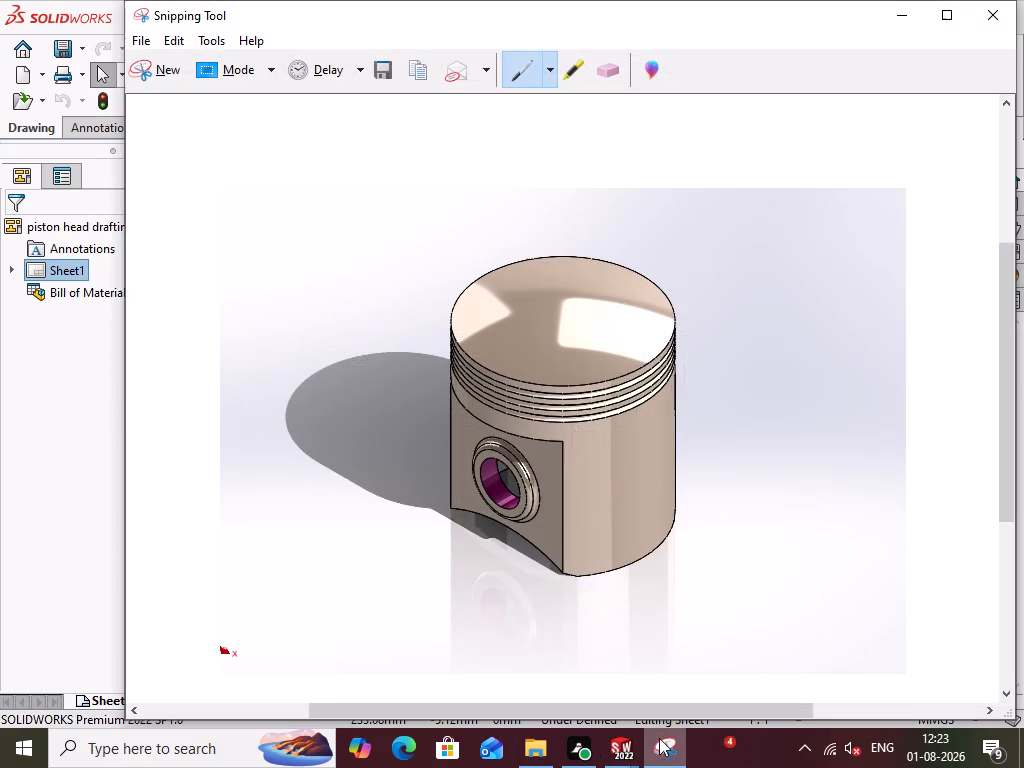
click(150, 70)
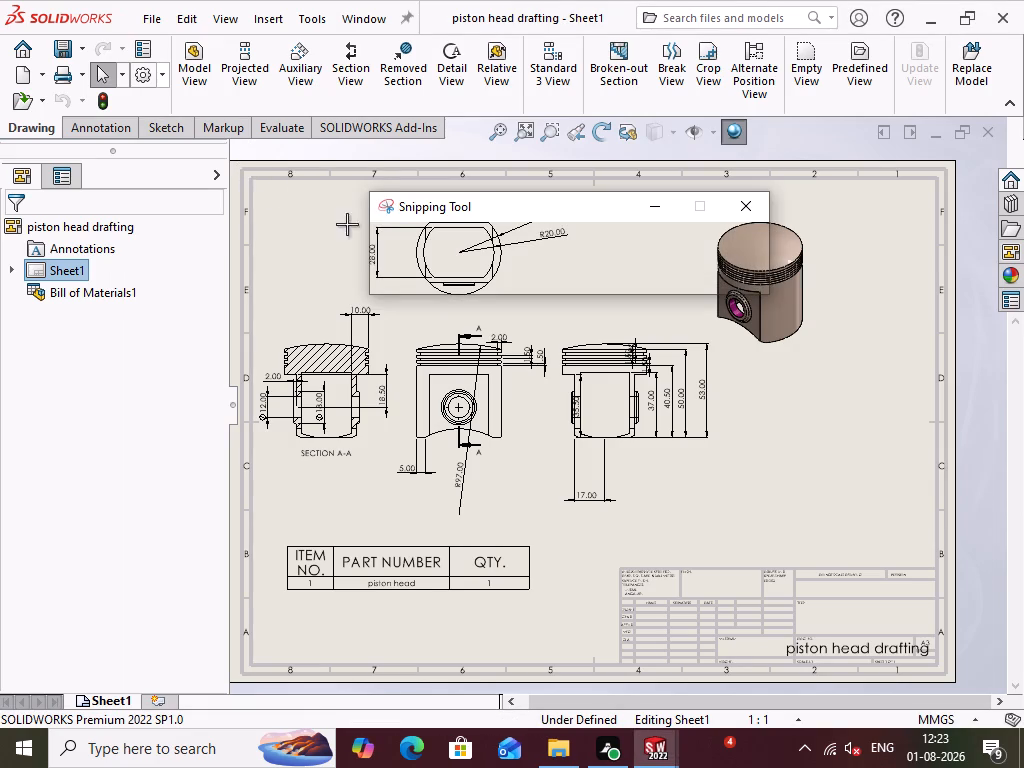
click(404, 233)
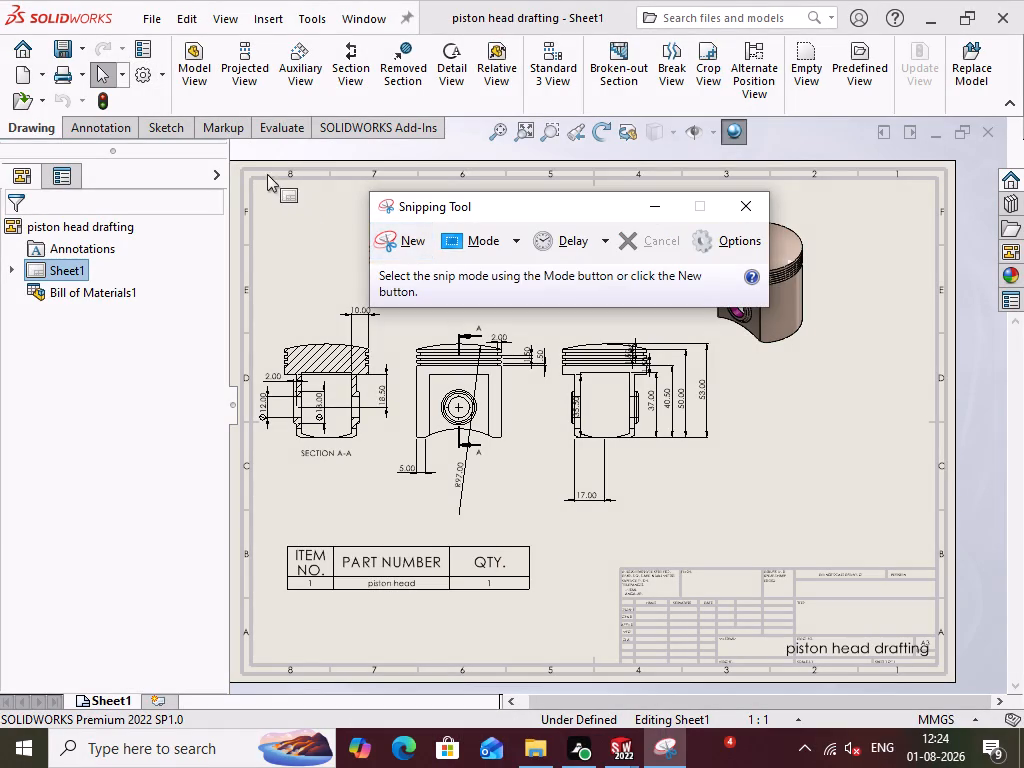
click(394, 239)
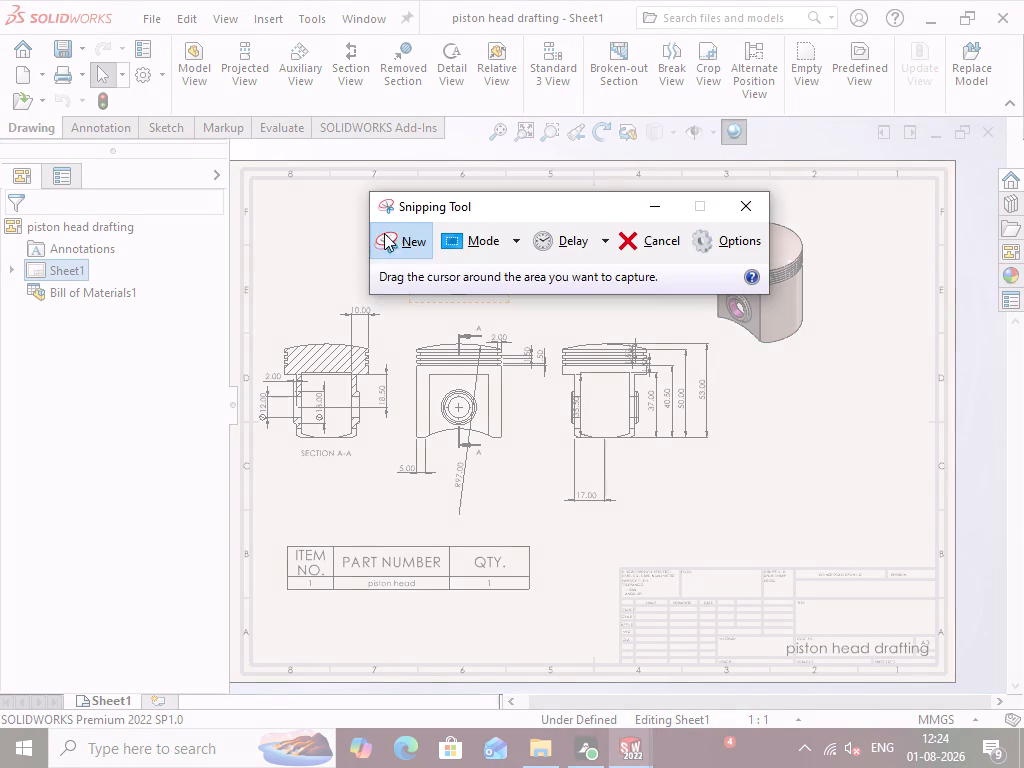
scroll(281, 192, up, 1)
drag(233, 162, 368, 273)
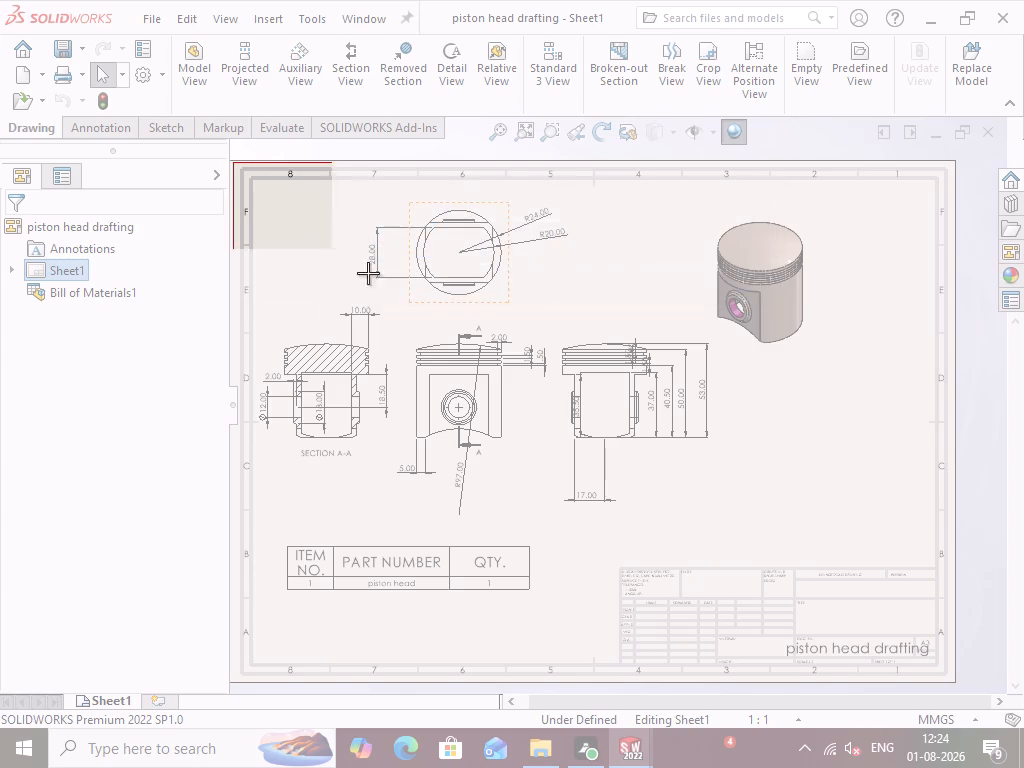
drag(368, 273, 975, 665)
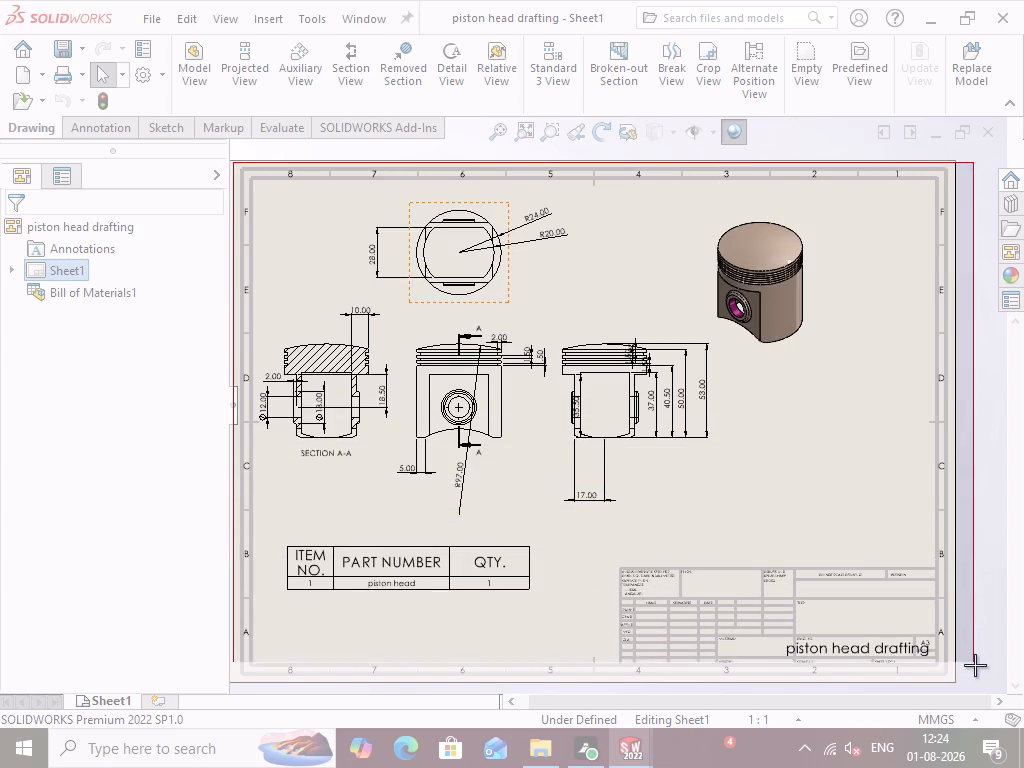
drag(975, 665, 957, 685)
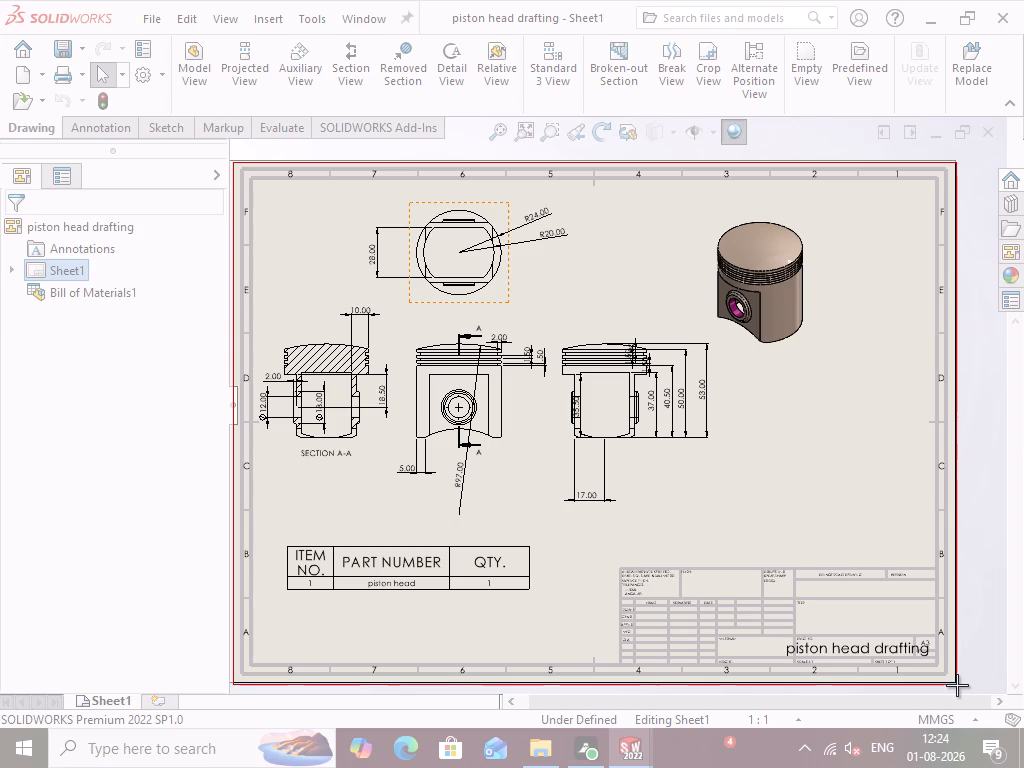
drag(957, 685, 956, 685)
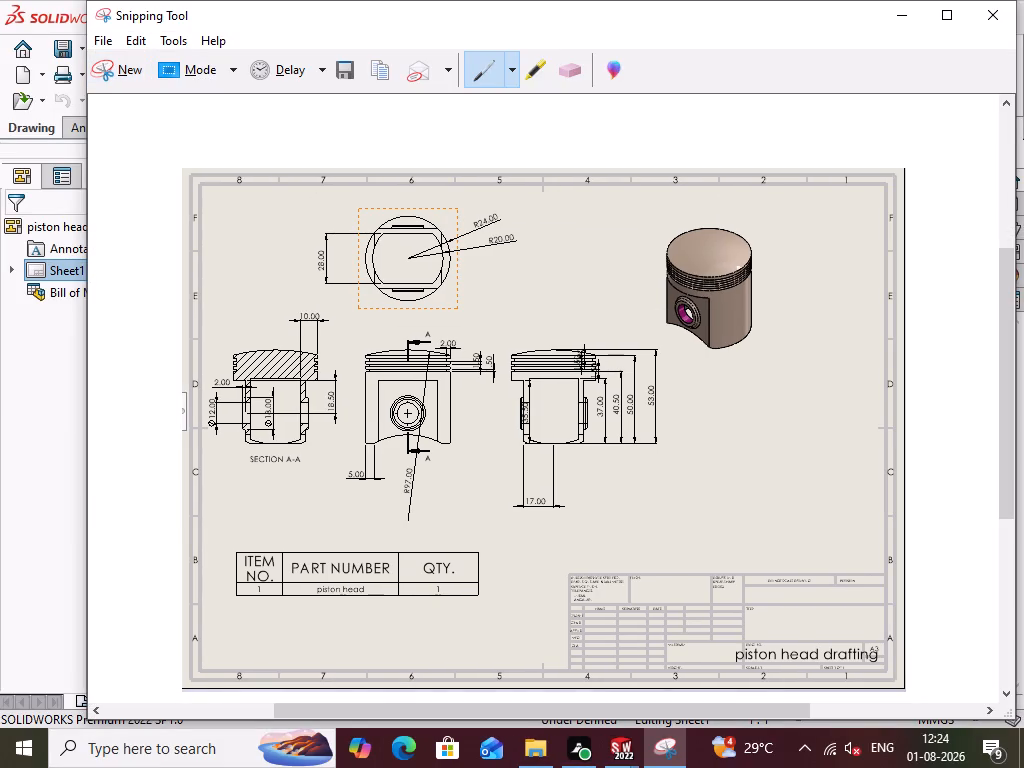
Save the snip as a PNG named "piston head drafting" in the Pictures folder and minimize Snipping Tool.
click(352, 68)
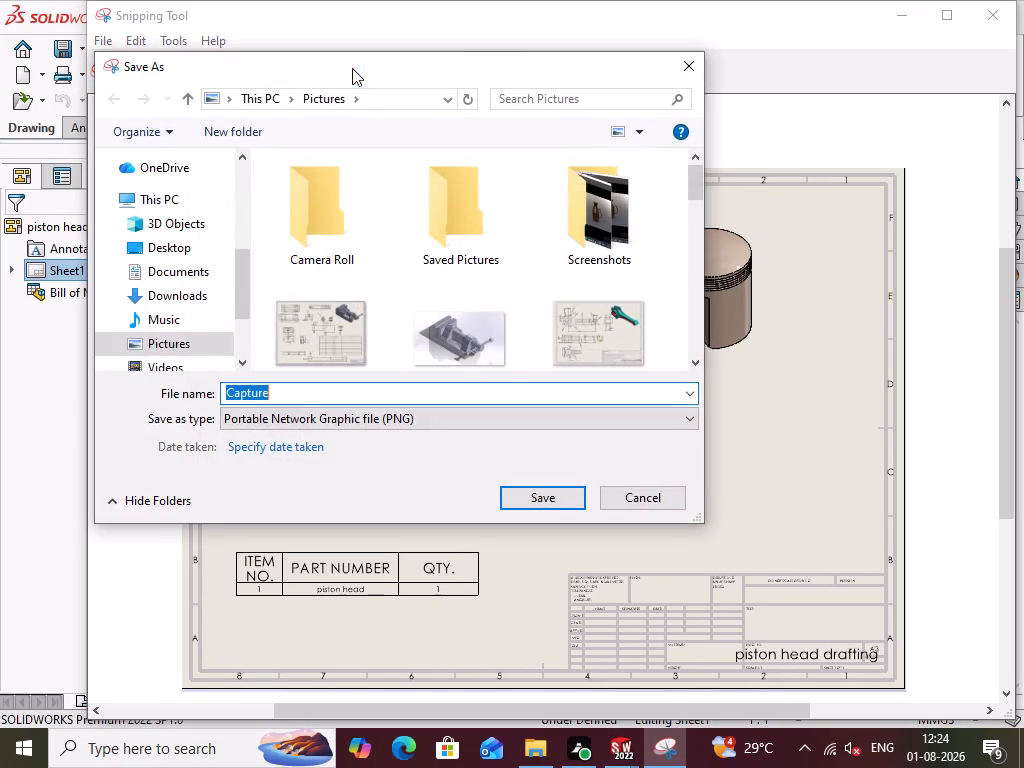
text(piston head)
key(space)
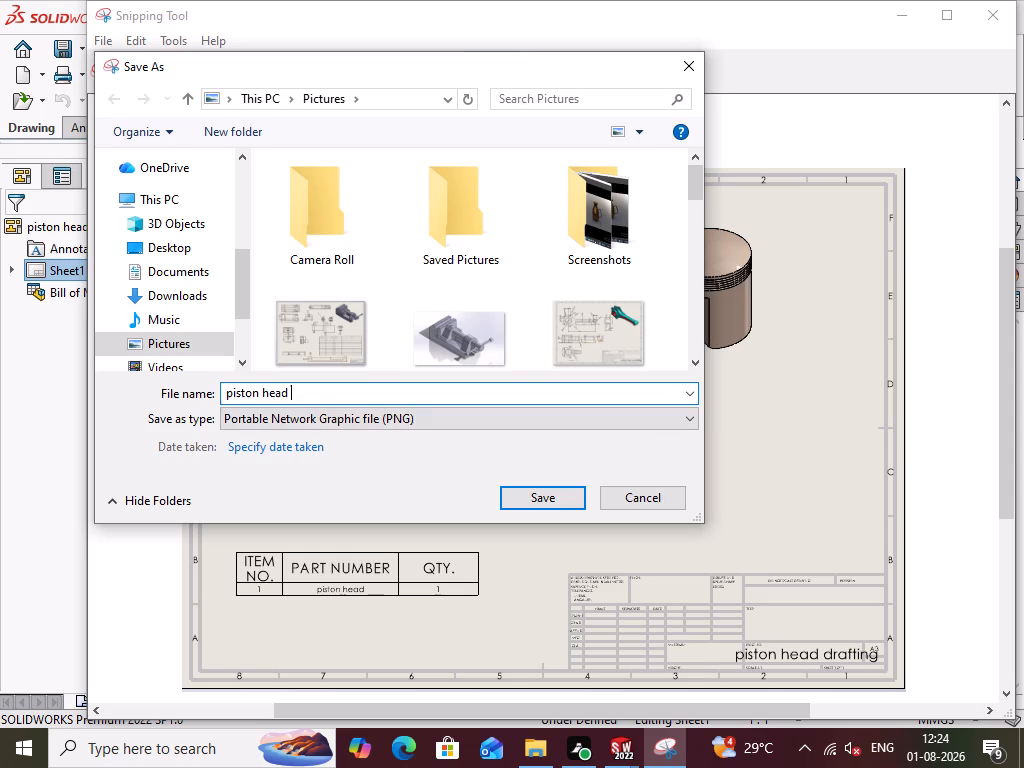
text(drafting)
click(562, 496)
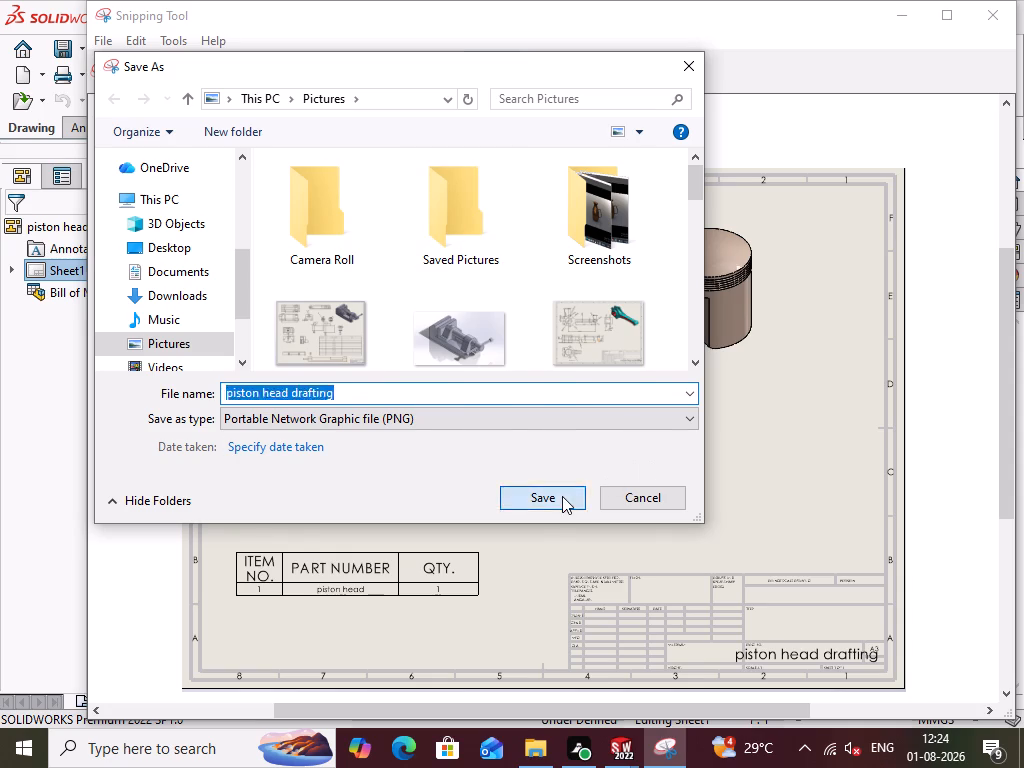
click(901, 14)
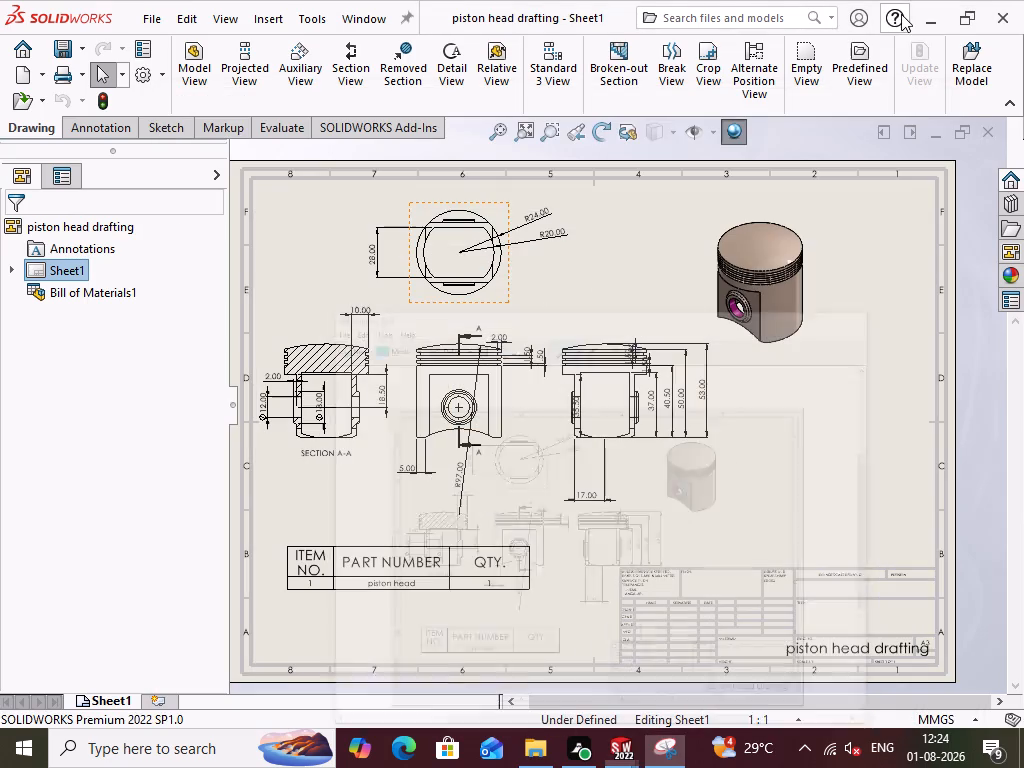